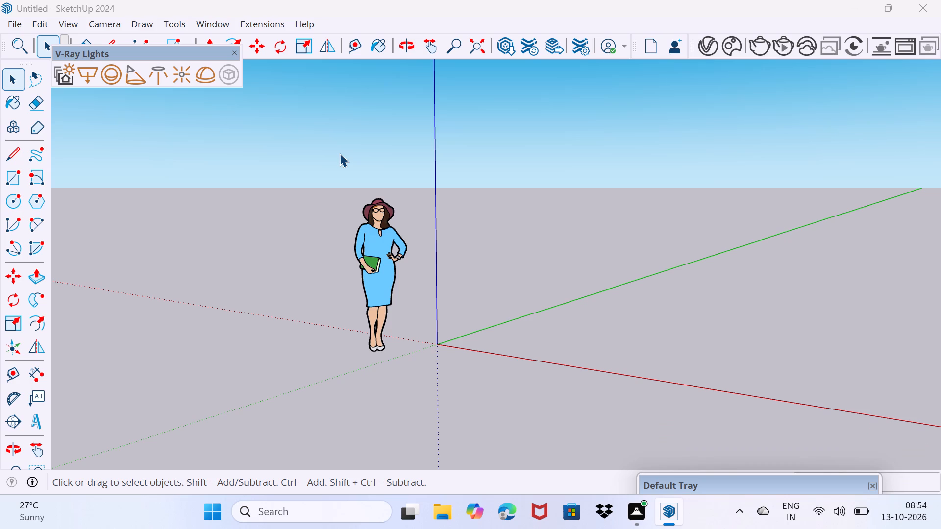
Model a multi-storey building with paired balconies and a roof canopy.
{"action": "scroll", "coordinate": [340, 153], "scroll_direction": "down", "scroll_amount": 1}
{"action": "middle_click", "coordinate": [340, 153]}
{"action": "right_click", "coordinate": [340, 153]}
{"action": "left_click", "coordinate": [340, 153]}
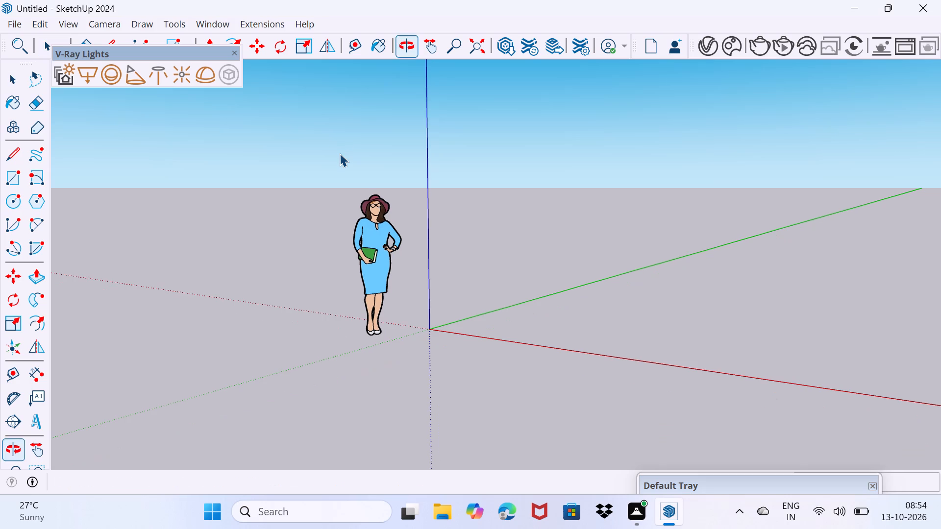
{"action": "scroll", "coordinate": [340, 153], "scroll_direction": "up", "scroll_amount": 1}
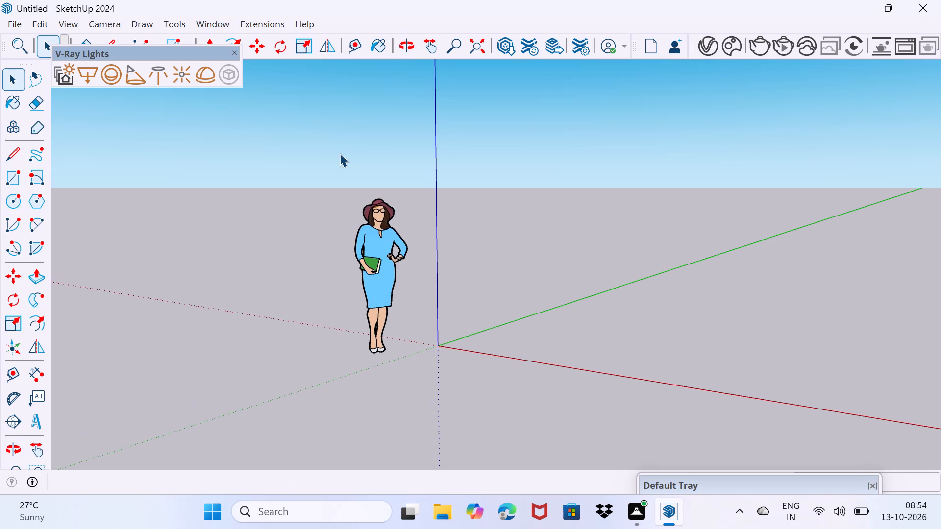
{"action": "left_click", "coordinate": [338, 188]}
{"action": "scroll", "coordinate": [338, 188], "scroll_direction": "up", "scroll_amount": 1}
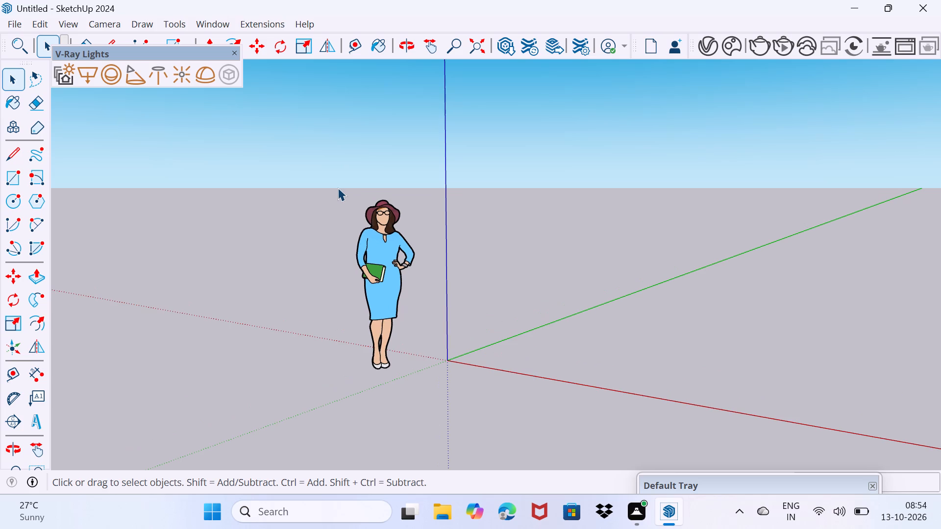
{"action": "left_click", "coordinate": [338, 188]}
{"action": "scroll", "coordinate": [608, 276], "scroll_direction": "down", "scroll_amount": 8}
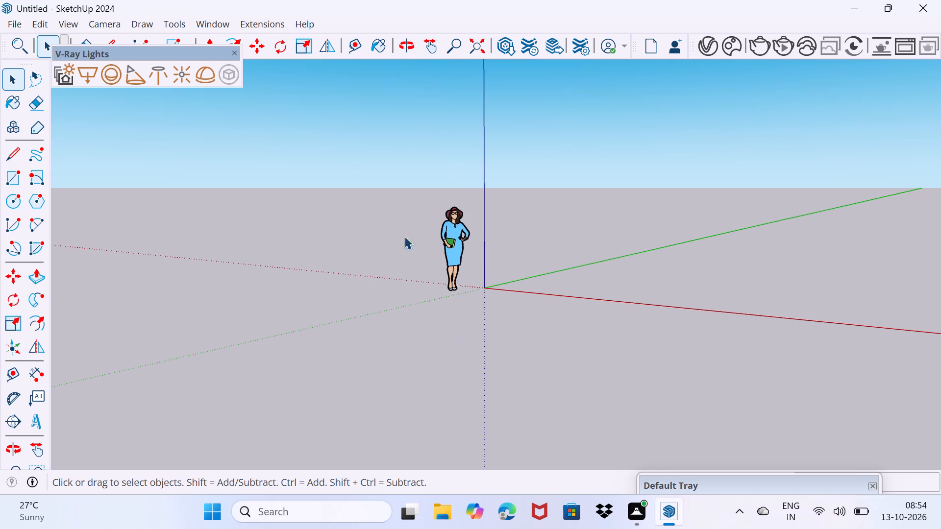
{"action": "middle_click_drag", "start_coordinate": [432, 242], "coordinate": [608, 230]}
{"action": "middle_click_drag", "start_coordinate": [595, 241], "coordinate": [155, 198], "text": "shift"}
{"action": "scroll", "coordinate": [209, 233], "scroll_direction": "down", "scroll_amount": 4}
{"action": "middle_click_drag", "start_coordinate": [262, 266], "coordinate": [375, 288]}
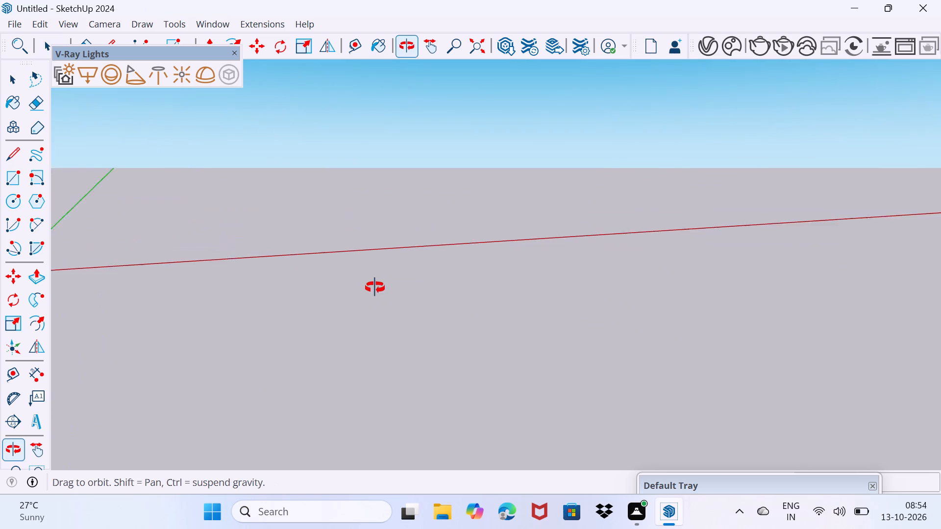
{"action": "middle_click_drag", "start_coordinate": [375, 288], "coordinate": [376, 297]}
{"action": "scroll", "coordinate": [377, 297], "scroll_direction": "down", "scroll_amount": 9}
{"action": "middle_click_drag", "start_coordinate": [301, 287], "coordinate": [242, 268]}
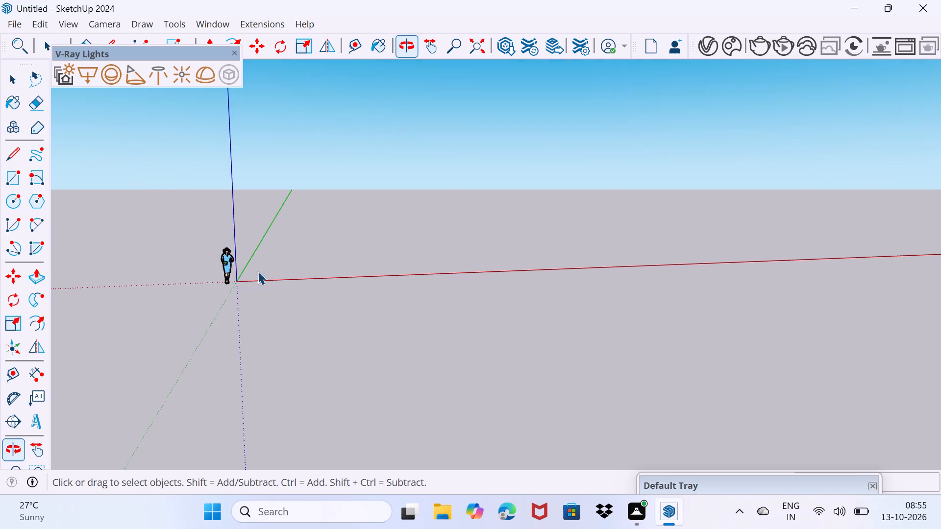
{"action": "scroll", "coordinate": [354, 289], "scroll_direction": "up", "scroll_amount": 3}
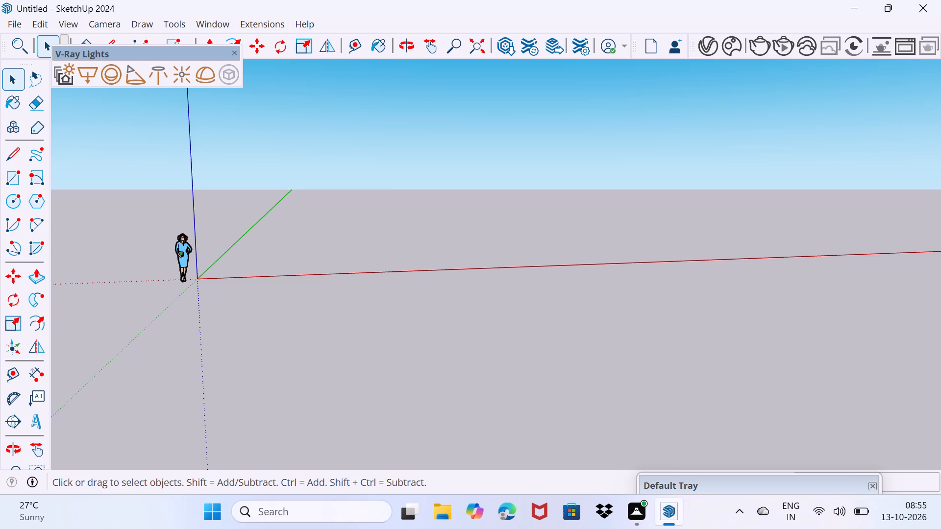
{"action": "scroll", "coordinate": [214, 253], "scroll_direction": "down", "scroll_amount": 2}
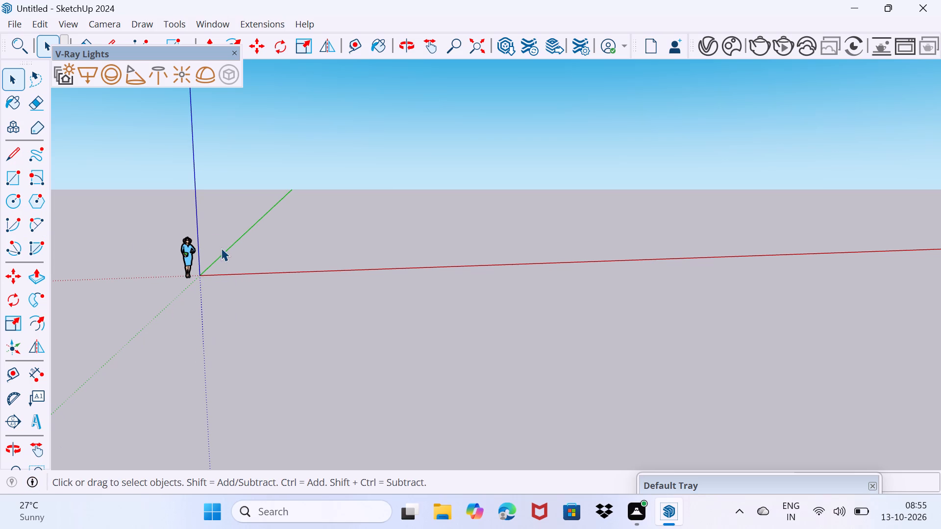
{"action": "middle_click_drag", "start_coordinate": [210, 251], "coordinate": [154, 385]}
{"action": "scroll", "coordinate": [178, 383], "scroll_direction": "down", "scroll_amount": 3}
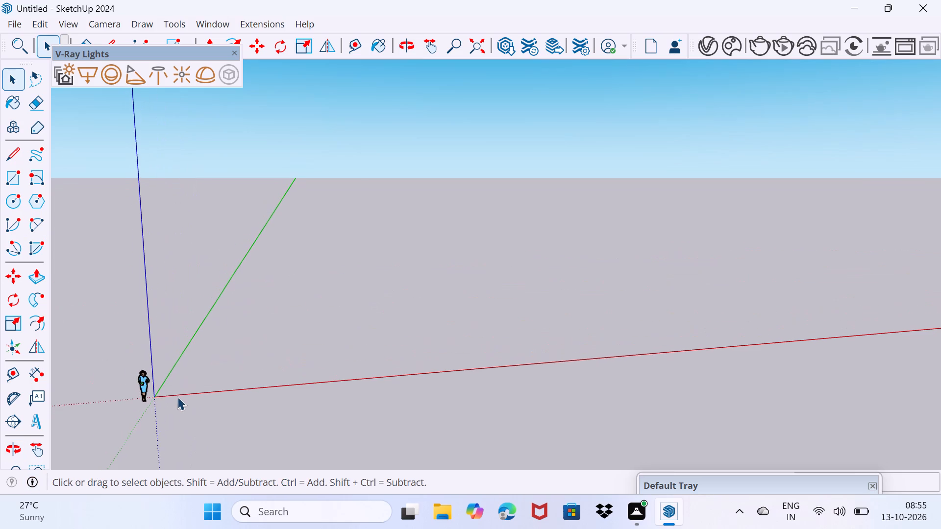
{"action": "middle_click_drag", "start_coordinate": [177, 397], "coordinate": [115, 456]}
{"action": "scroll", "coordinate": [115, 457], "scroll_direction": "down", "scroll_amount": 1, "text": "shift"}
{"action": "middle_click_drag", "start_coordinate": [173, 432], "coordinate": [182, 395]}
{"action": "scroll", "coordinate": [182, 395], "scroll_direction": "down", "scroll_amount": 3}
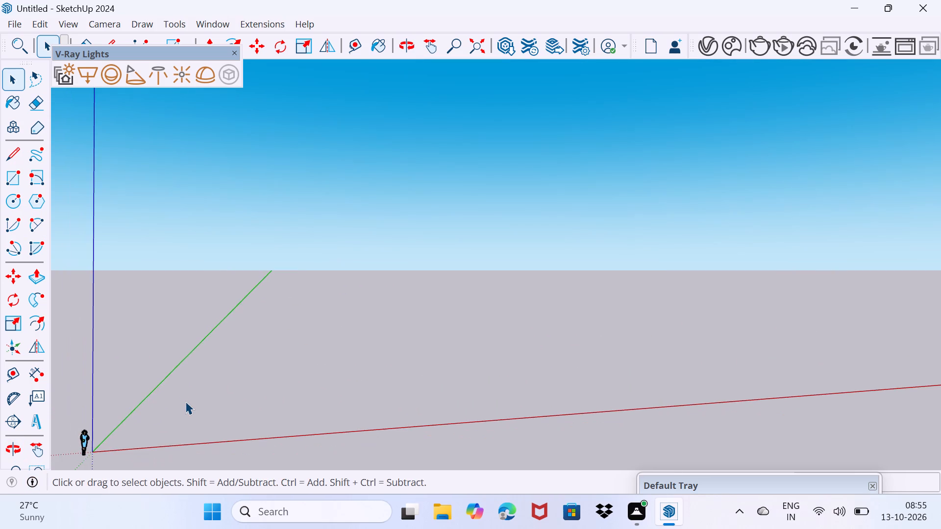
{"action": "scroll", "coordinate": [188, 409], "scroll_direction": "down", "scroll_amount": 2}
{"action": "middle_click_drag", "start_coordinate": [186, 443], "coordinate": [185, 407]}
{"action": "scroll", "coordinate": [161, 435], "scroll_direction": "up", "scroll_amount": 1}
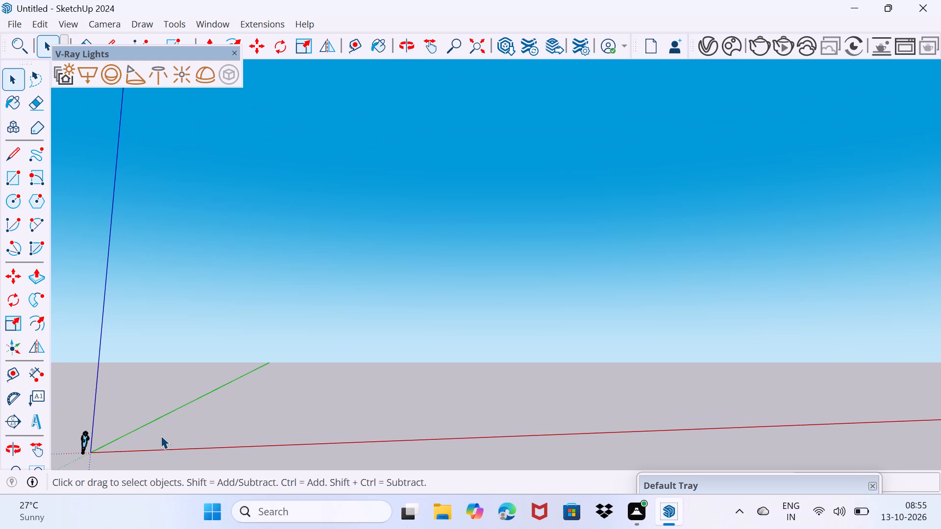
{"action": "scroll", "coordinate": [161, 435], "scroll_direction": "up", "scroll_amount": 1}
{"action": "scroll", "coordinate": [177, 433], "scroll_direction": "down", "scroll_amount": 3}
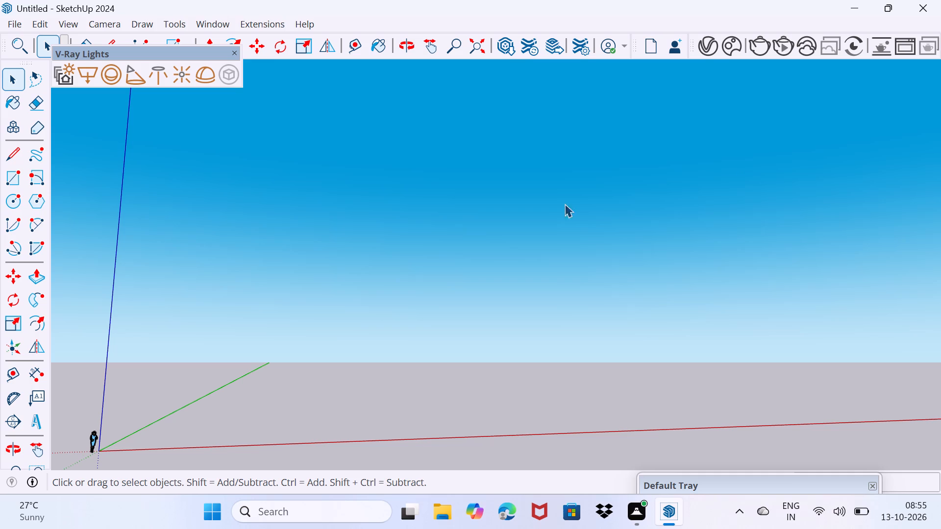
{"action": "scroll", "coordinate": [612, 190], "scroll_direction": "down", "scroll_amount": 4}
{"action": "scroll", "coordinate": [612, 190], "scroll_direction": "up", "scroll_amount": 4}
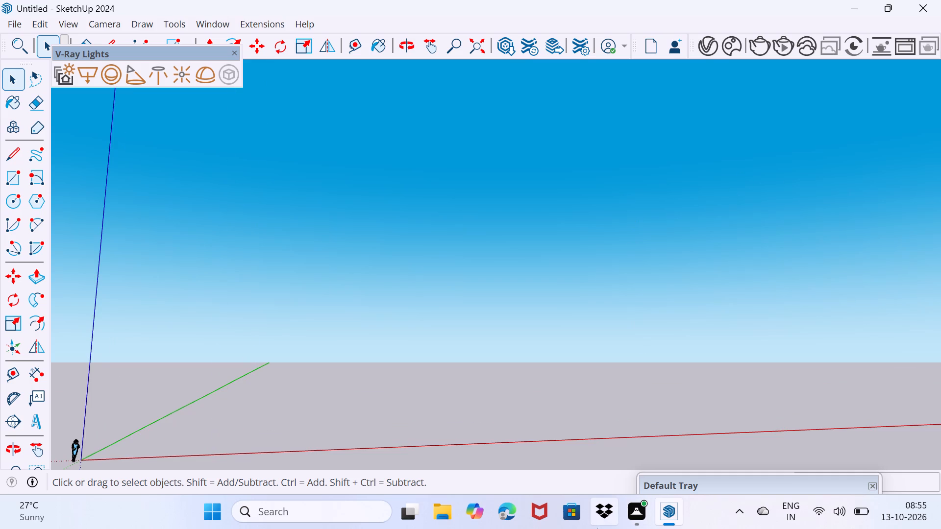
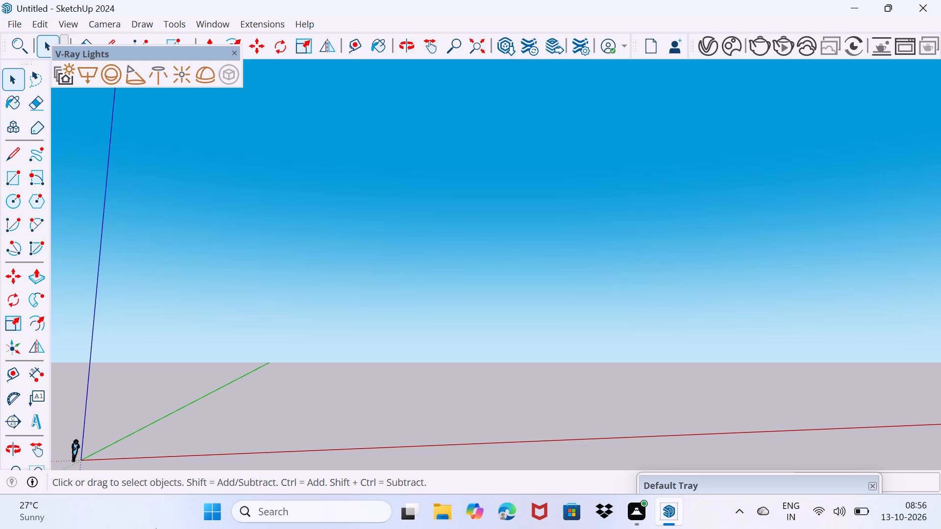
Dock the floating V-Ray Lights toolbar in its own row above the main tools, clear of the drawing area.
{"action": "scroll", "coordinate": [153, 528], "scroll_direction": "up", "scroll_amount": 3}
{"action": "scroll", "coordinate": [292, 321], "scroll_direction": "down", "scroll_amount": 5}
{"action": "middle_click_drag", "start_coordinate": [288, 368], "coordinate": [287, 429]}
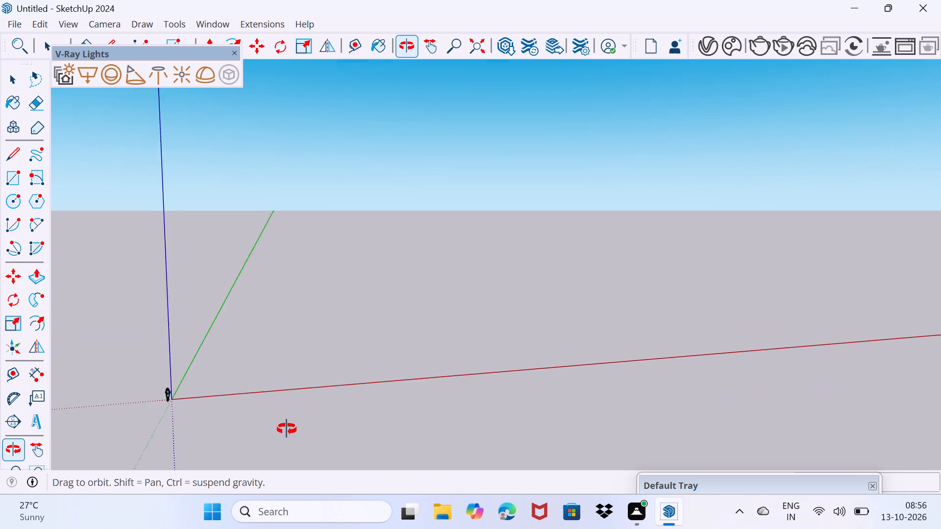
{"action": "middle_click_drag", "start_coordinate": [287, 429], "coordinate": [302, 411]}
{"action": "scroll", "coordinate": [297, 406], "scroll_direction": "up", "scroll_amount": 4}
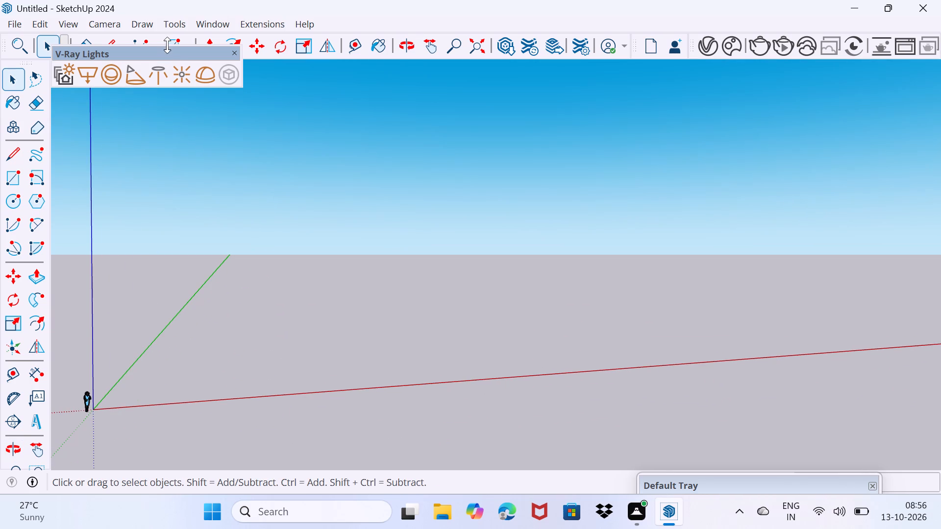
{"action": "left_click_drag", "start_coordinate": [167, 51], "coordinate": [662, 0]}
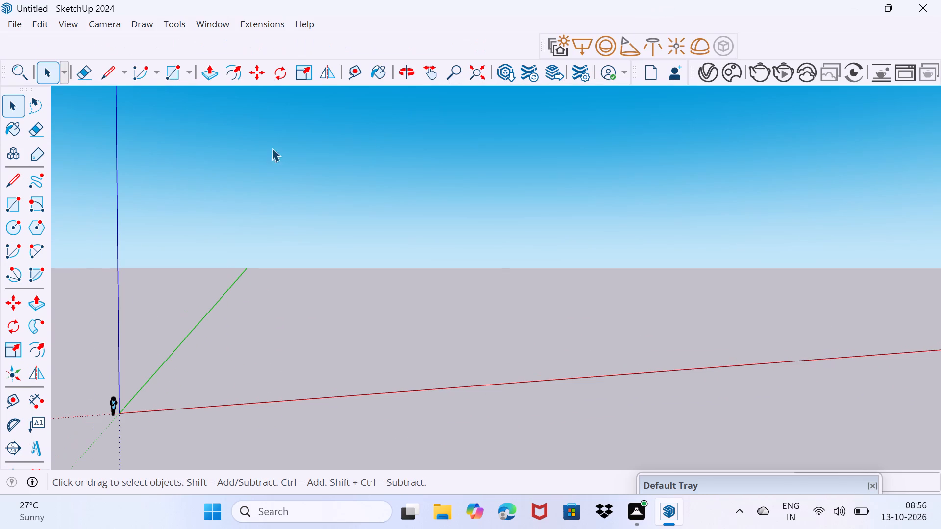
Draw a 40' by 50' rectangle on the ground beside the red axis, near the origin.
{"action": "scroll", "coordinate": [249, 152], "scroll_direction": "down", "scroll_amount": 2}
{"action": "middle_click_drag", "start_coordinate": [231, 299], "coordinate": [216, 351]}
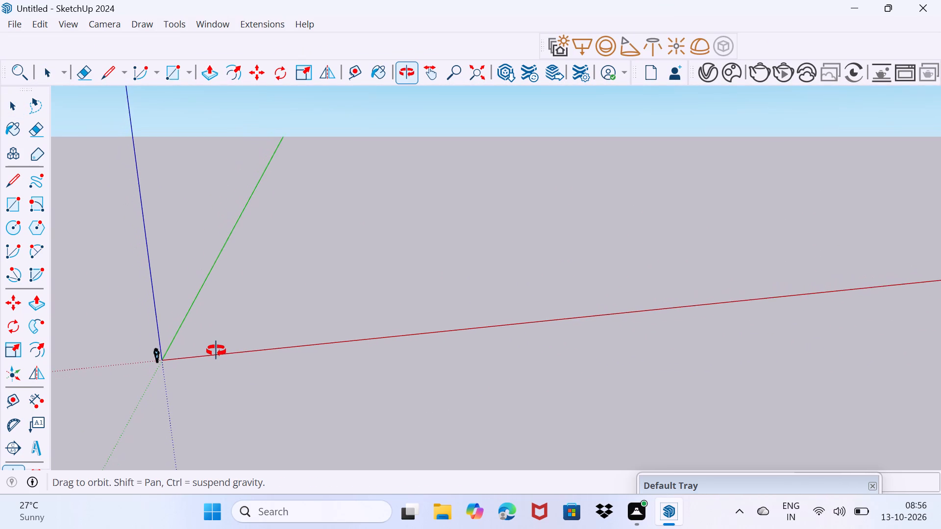
{"action": "middle_click_drag", "start_coordinate": [216, 351], "coordinate": [146, 364]}
{"action": "scroll", "coordinate": [150, 362], "scroll_direction": "down", "scroll_amount": 5}
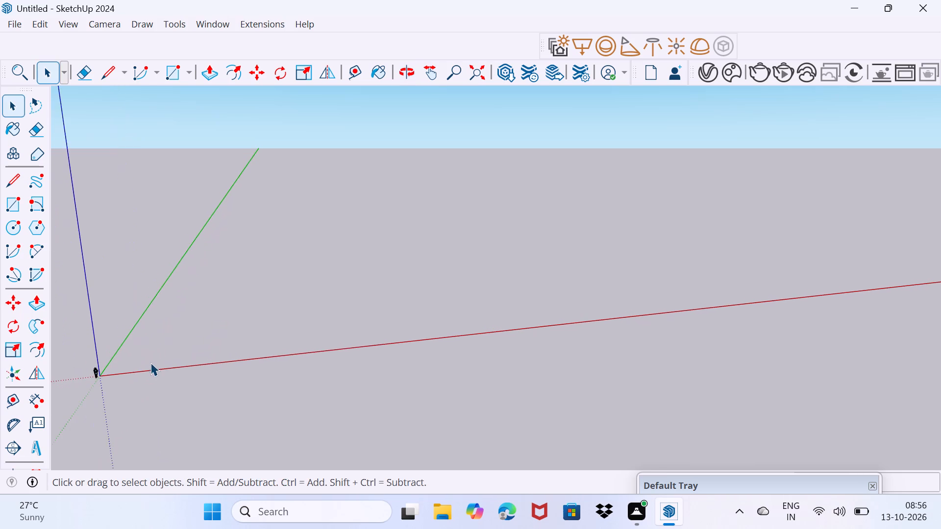
{"action": "middle_click_drag", "start_coordinate": [149, 368], "coordinate": [161, 357]}
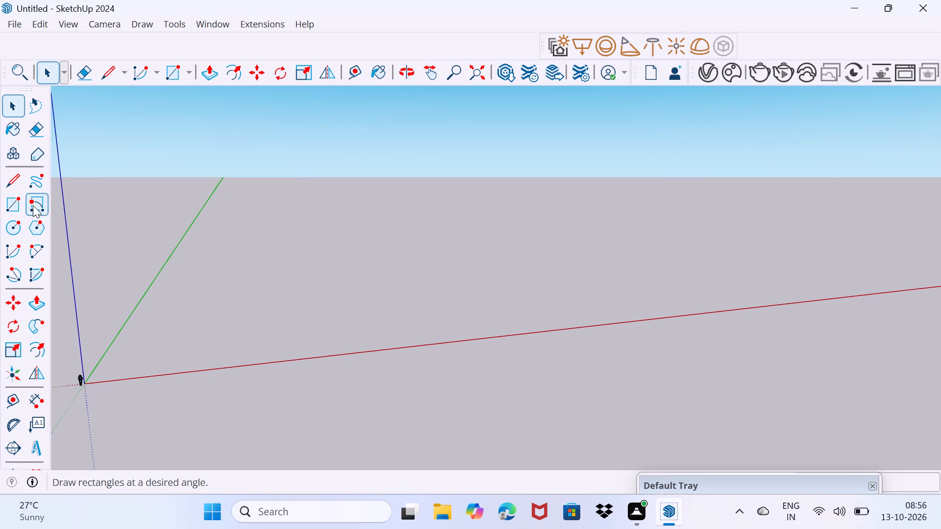
{"action": "left_click", "coordinate": [7, 207]}
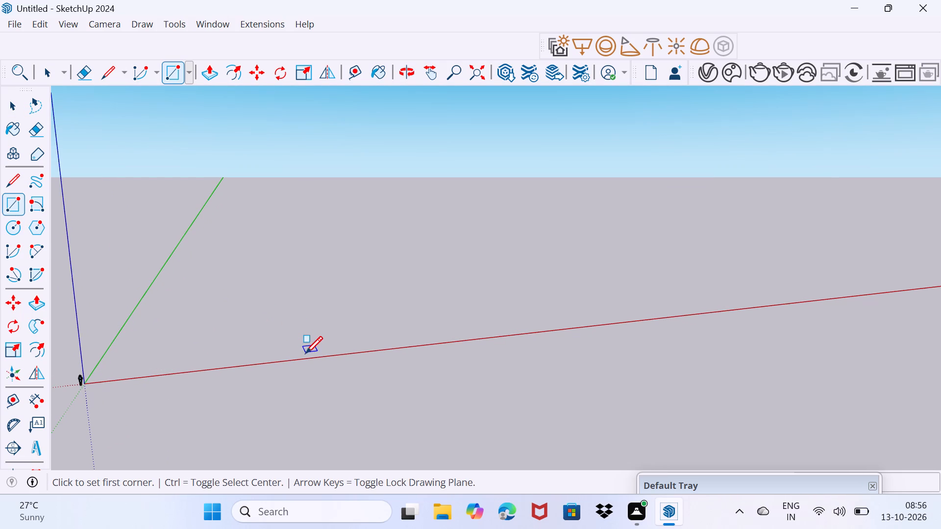
{"action": "left_click", "coordinate": [306, 355]}
{"action": "scroll", "coordinate": [488, 239], "scroll_direction": "down", "scroll_amount": 4}
{"action": "middle_click_drag", "start_coordinate": [488, 241], "coordinate": [455, 288]}
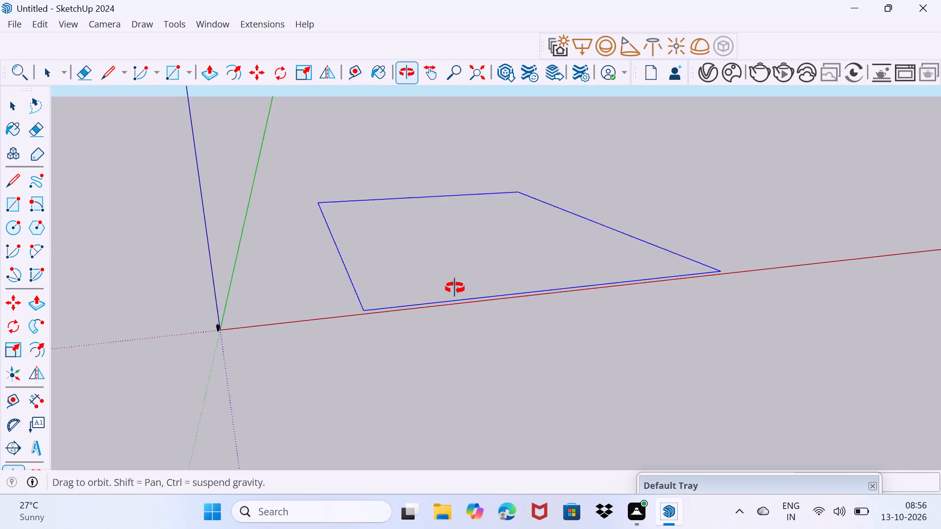
{"action": "middle_click_drag", "start_coordinate": [455, 288], "coordinate": [450, 294]}
{"action": "scroll", "coordinate": [622, 182], "scroll_direction": "down", "scroll_amount": 4}
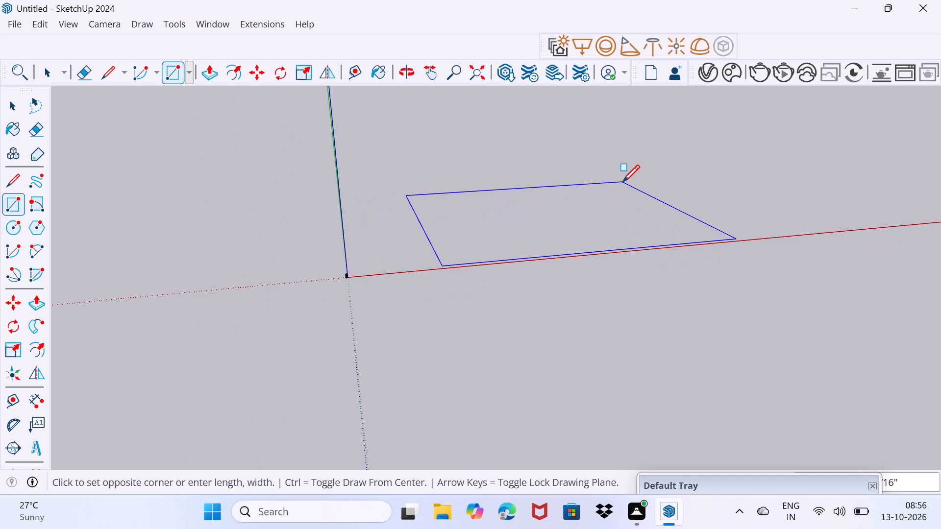
{"action": "middle_click_drag", "start_coordinate": [622, 182], "coordinate": [260, 310], "text": "shift"}
{"action": "scroll", "coordinate": [260, 310], "scroll_direction": "up", "scroll_amount": 1, "text": "shift"}
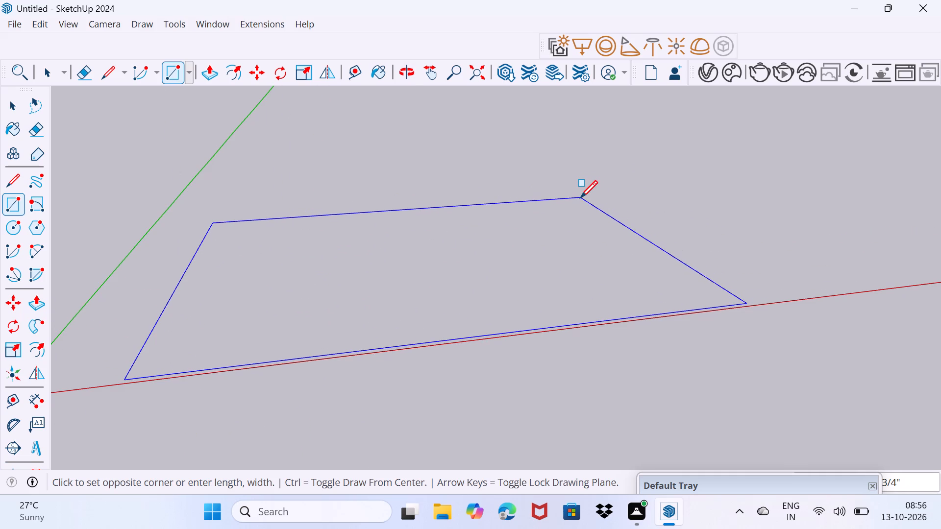
{"action": "type", "text": "40"}
{"action": "type", "text": "',"}
{"action": "type", "text": "50"}
{"action": "key", "text": "apostrophe"}
{"action": "key", "text": "Return"}
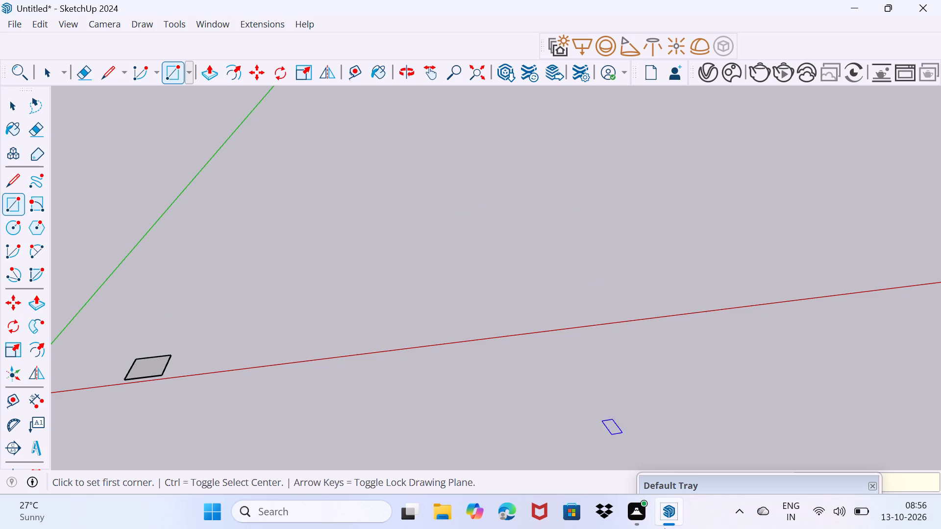
Move the collapsed Default Tray aside so it no longer covers the Dimensions box.
{"action": "left_click_drag", "start_coordinate": [713, 483], "coordinate": [480, 494]}
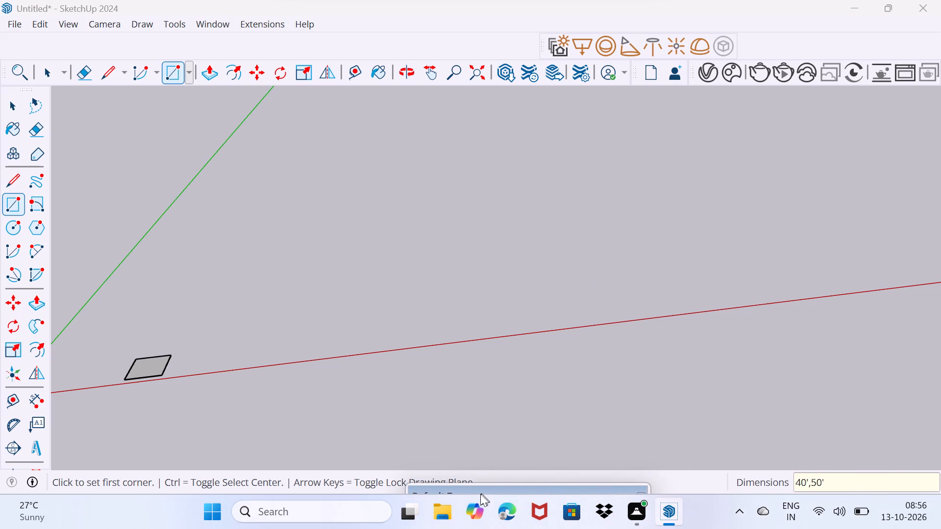
{"action": "left_click_drag", "start_coordinate": [480, 494], "coordinate": [476, 493]}
Push/Pull the ground rectangle up 10' to form the first storey.
{"action": "scroll", "coordinate": [137, 428], "scroll_direction": "up", "scroll_amount": 4}
{"action": "middle_click_drag", "start_coordinate": [128, 408], "coordinate": [131, 407]}
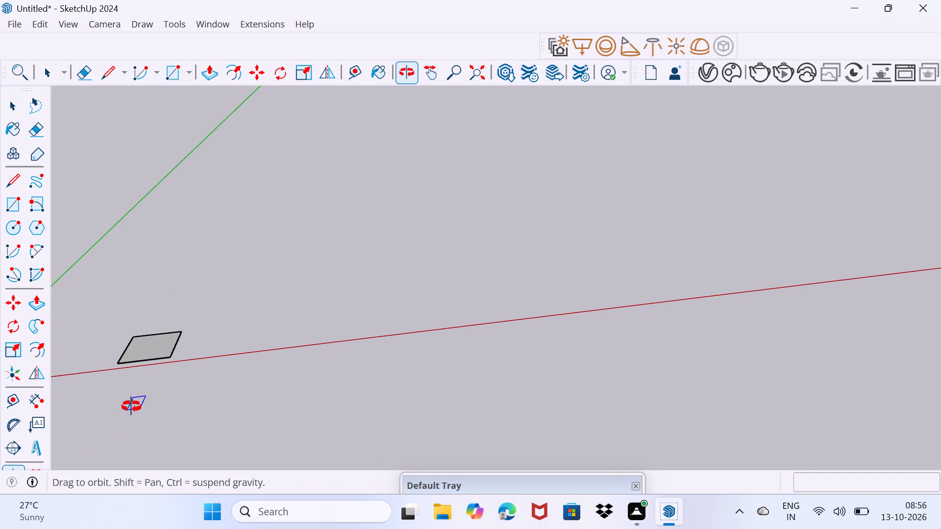
{"action": "middle_click_drag", "start_coordinate": [131, 407], "coordinate": [418, 338]}
{"action": "scroll", "coordinate": [394, 337], "scroll_direction": "up", "scroll_amount": 6}
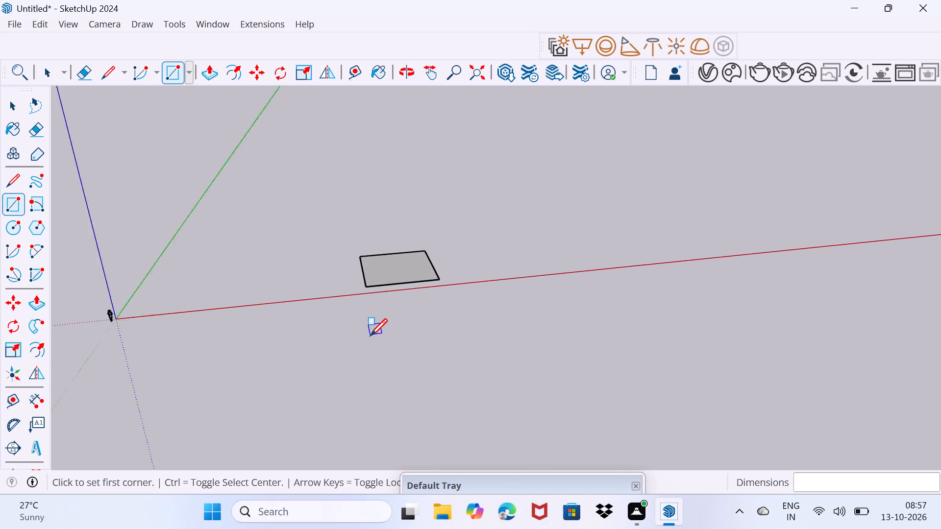
{"action": "scroll", "coordinate": [370, 336], "scroll_direction": "up", "scroll_amount": 4}
{"action": "middle_click_drag", "start_coordinate": [370, 335], "coordinate": [342, 311]}
{"action": "scroll", "coordinate": [367, 248], "scroll_direction": "up", "scroll_amount": 14}
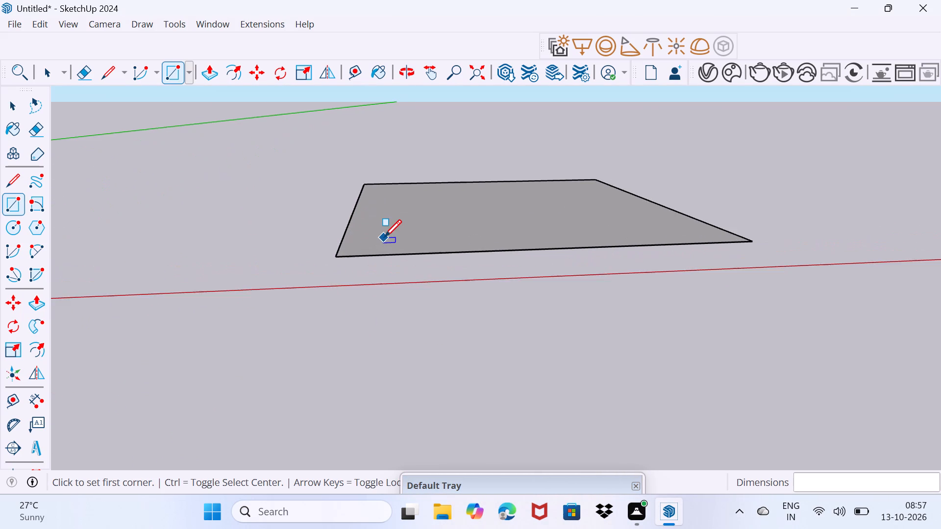
{"action": "key", "text": "space"}
{"action": "scroll", "coordinate": [384, 237], "scroll_direction": "down", "scroll_amount": 2}
{"action": "scroll", "coordinate": [384, 237], "scroll_direction": "up", "scroll_amount": 5}
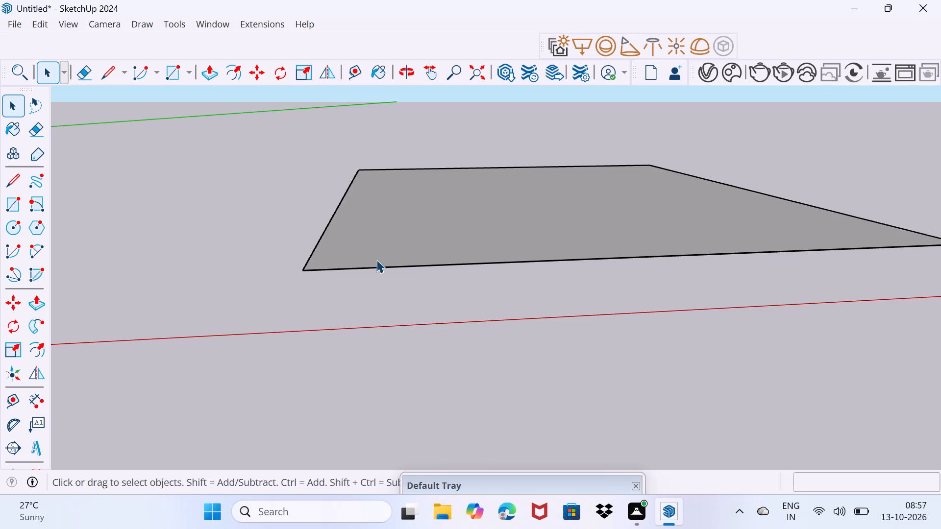
{"action": "middle_click_drag", "start_coordinate": [386, 262], "coordinate": [281, 357]}
{"action": "scroll", "coordinate": [281, 357], "scroll_direction": "down", "scroll_amount": 1}
{"action": "scroll", "coordinate": [279, 353], "scroll_direction": "up", "scroll_amount": 2}
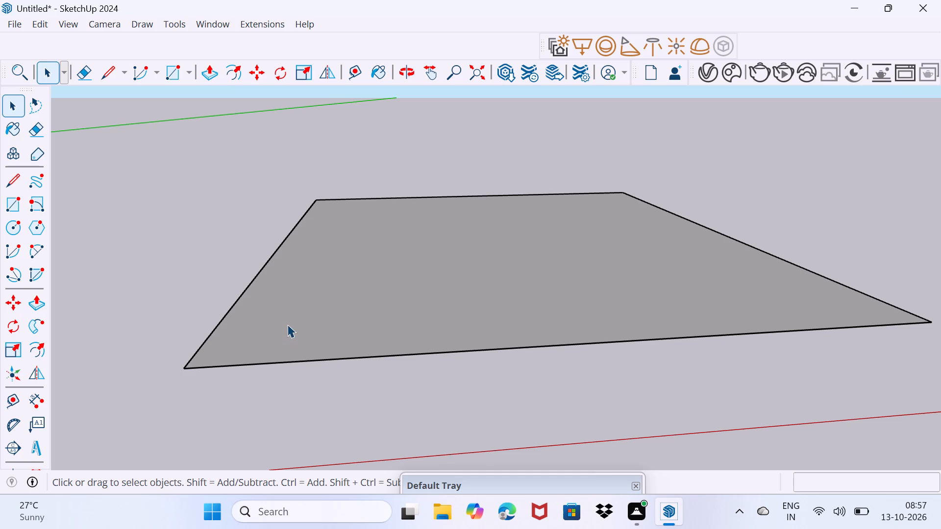
{"action": "middle_click_drag", "start_coordinate": [381, 312], "coordinate": [350, 341]}
{"action": "scroll", "coordinate": [393, 309], "scroll_direction": "down", "scroll_amount": 3}
{"action": "middle_click_drag", "start_coordinate": [399, 307], "coordinate": [326, 344], "text": "shift"}
{"action": "left_click", "coordinate": [430, 326]}
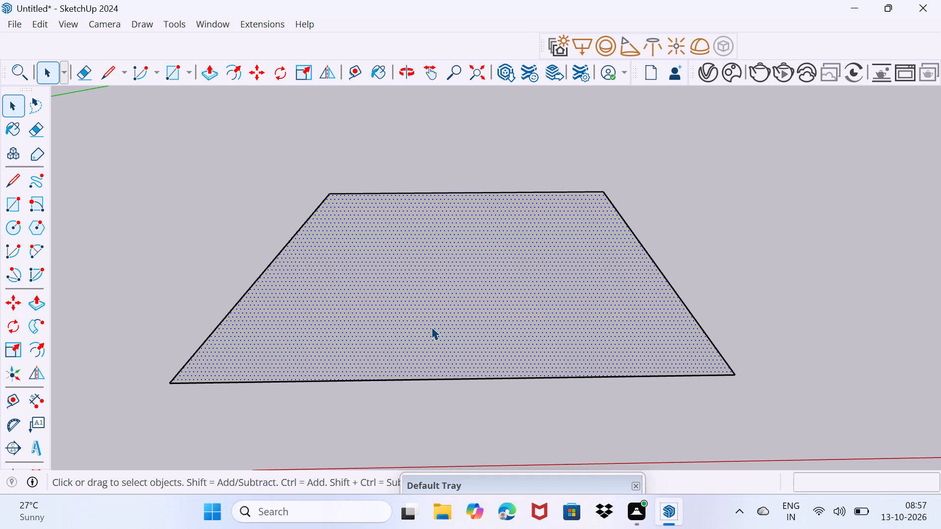
{"action": "key", "text": "p"}
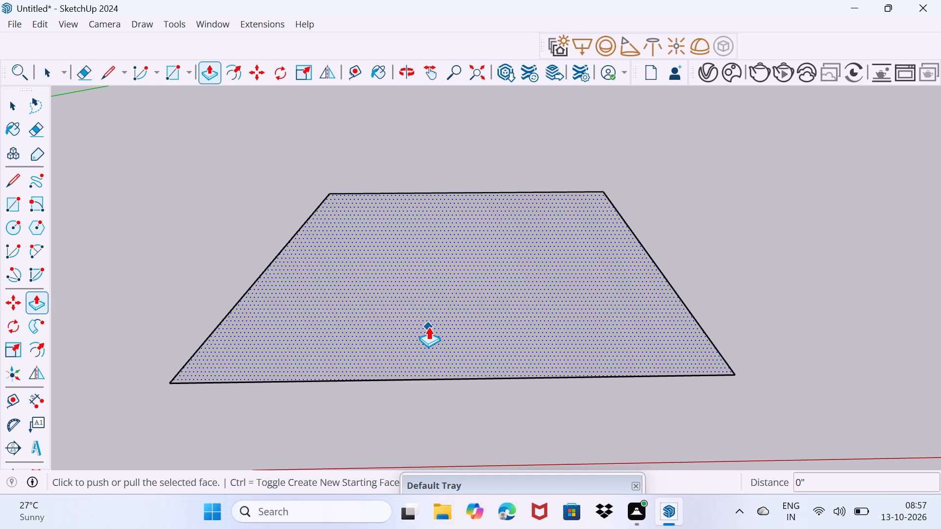
{"action": "left_click", "coordinate": [428, 328]}
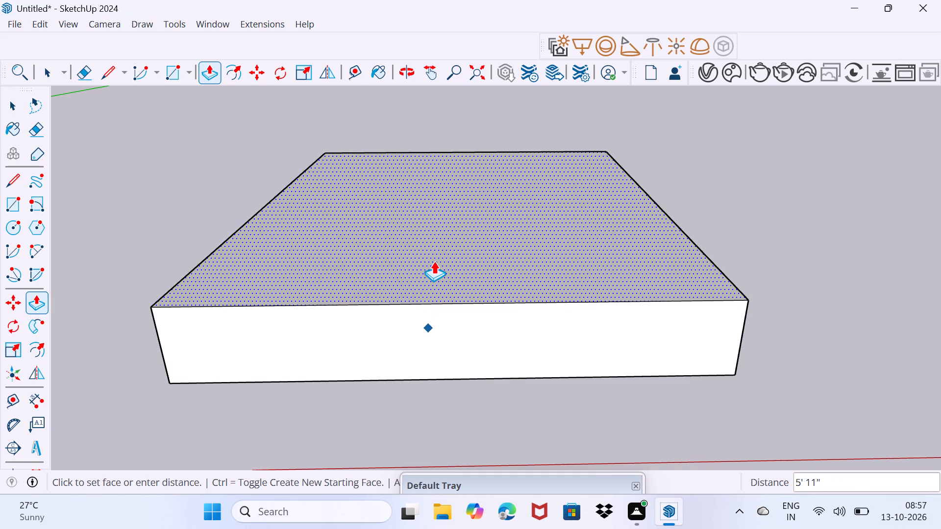
{"action": "type", "text": "10'"}
{"action": "key", "text": "Return"}
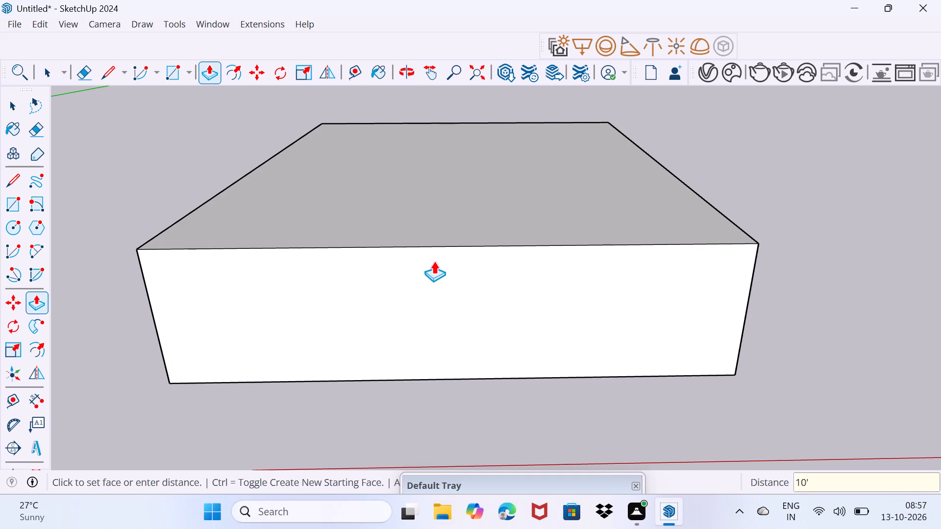
Push/Pull the block's top face up three more times by 10' each, creating a new starting face for every storey.
{"action": "left_click", "coordinate": [445, 181]}
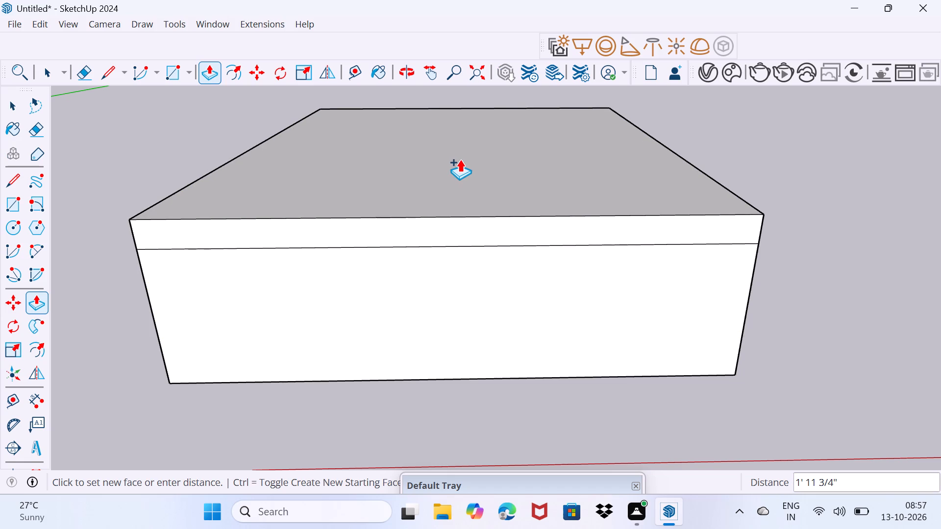
{"action": "type", "text": "10'"}
{"action": "key", "text": "Return"}
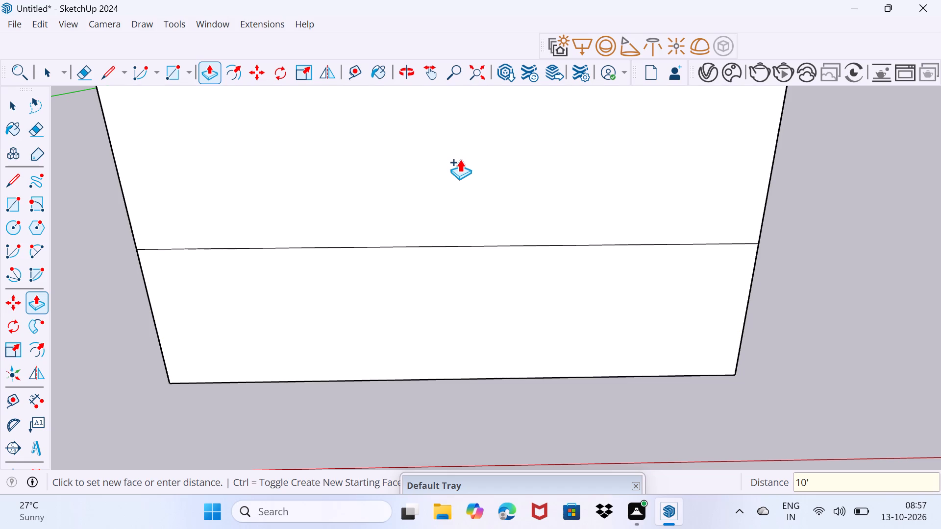
{"action": "scroll", "coordinate": [456, 175], "scroll_direction": "down", "scroll_amount": 3}
{"action": "middle_click_drag", "start_coordinate": [447, 202], "coordinate": [417, 409], "text": "shift"}
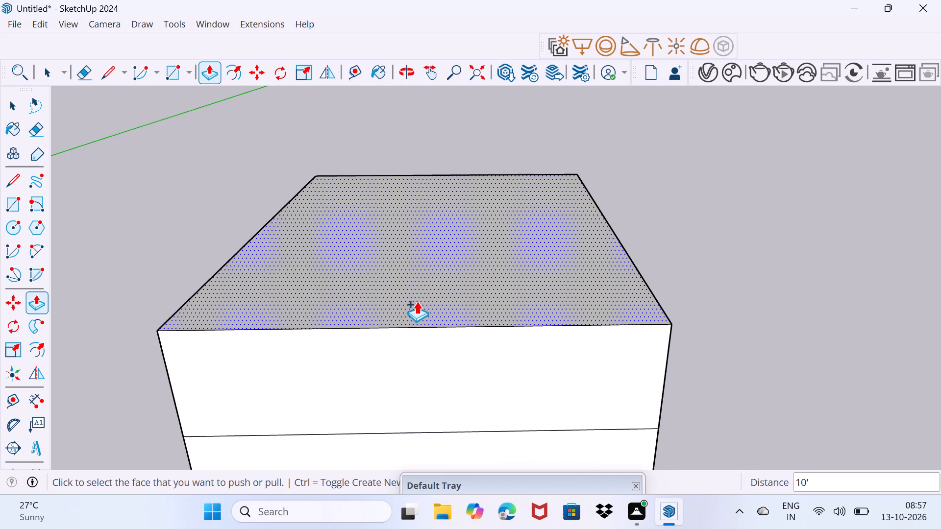
{"action": "left_click", "coordinate": [418, 301]}
{"action": "left_click", "coordinate": [419, 306]}
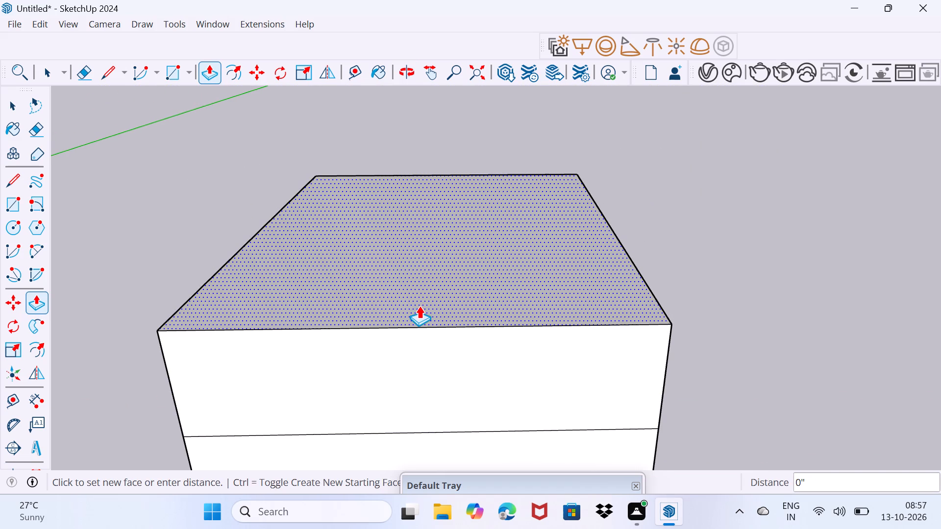
{"action": "type", "text": "10'"}
{"action": "key", "text": "Return"}
{"action": "left_click", "coordinate": [429, 185]}
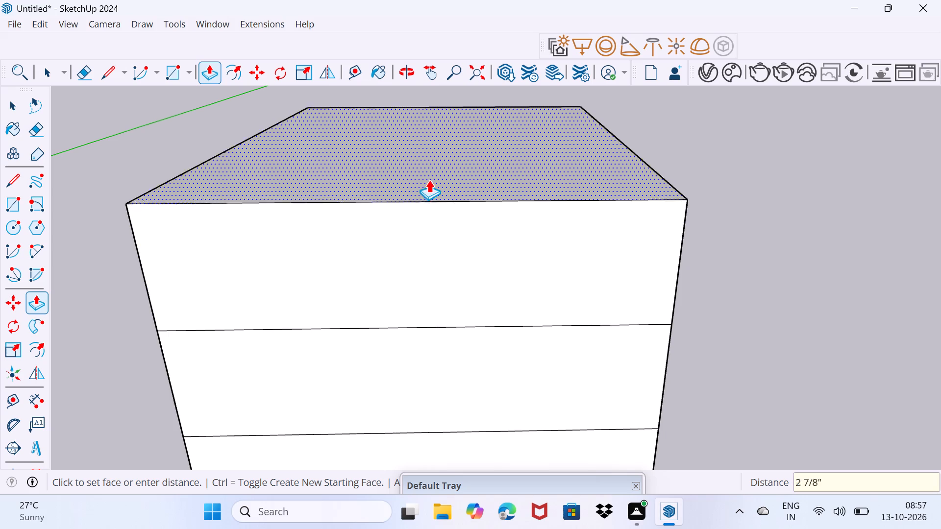
{"action": "type", "text": "10'"}
{"action": "key", "text": "Return"}
{"action": "key", "text": "space"}
Examine the front and side faces of the stacked four-storey block from different angles.
{"action": "scroll", "coordinate": [392, 212], "scroll_direction": "down", "scroll_amount": 10}
{"action": "middle_click_drag", "start_coordinate": [371, 325], "coordinate": [364, 289]}
{"action": "scroll", "coordinate": [355, 288], "scroll_direction": "up", "scroll_amount": 3}
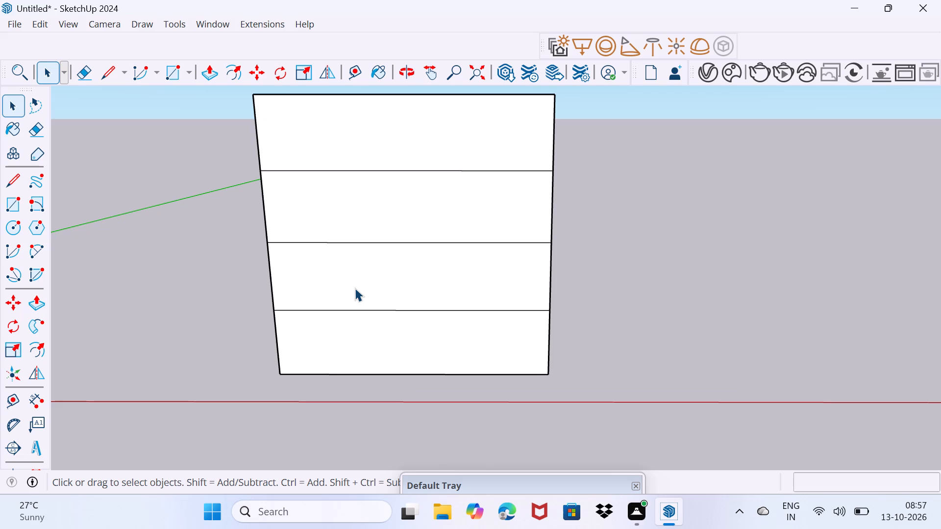
{"action": "scroll", "coordinate": [355, 288], "scroll_direction": "up", "scroll_amount": 1}
{"action": "middle_click_drag", "start_coordinate": [448, 270], "coordinate": [169, 297]}
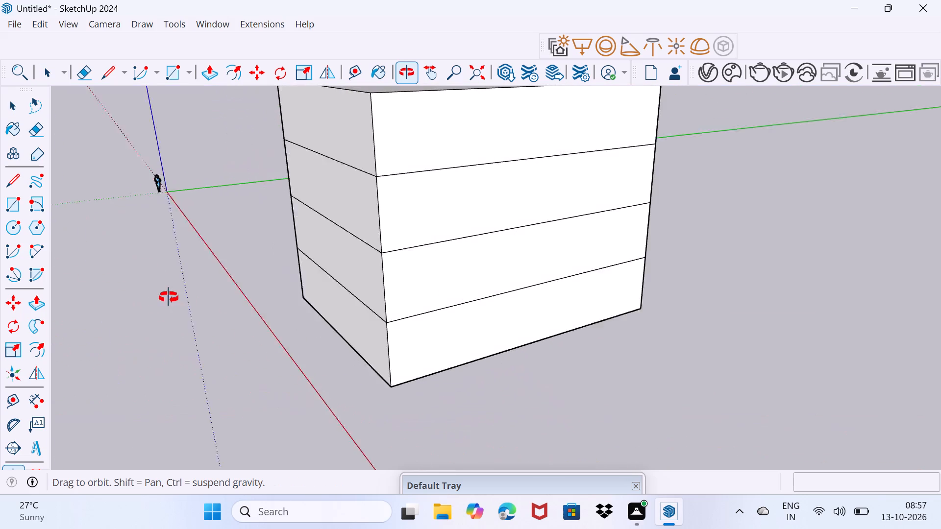
{"action": "middle_click_drag", "start_coordinate": [169, 297], "coordinate": [163, 297]}
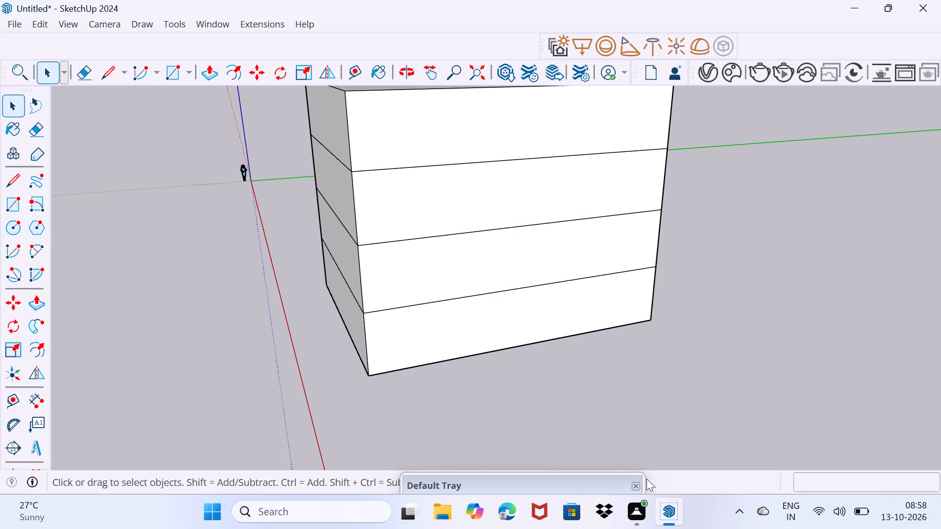
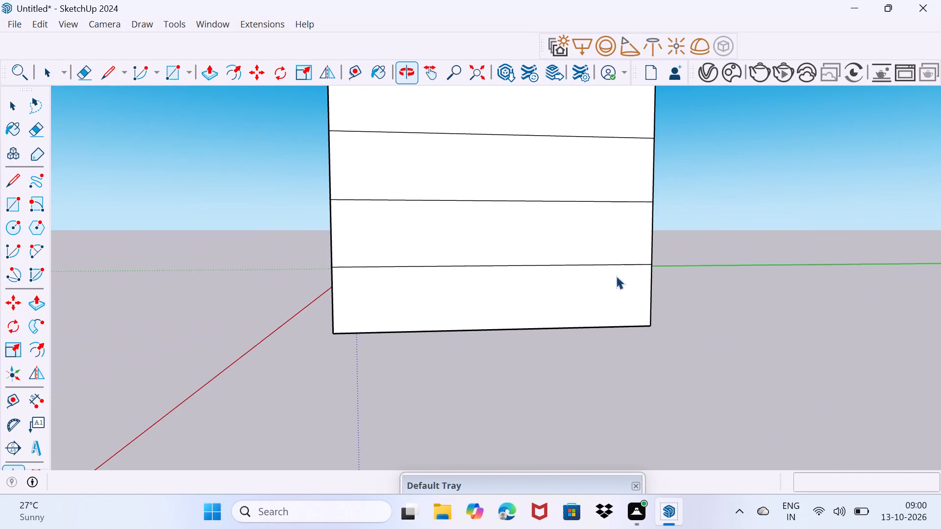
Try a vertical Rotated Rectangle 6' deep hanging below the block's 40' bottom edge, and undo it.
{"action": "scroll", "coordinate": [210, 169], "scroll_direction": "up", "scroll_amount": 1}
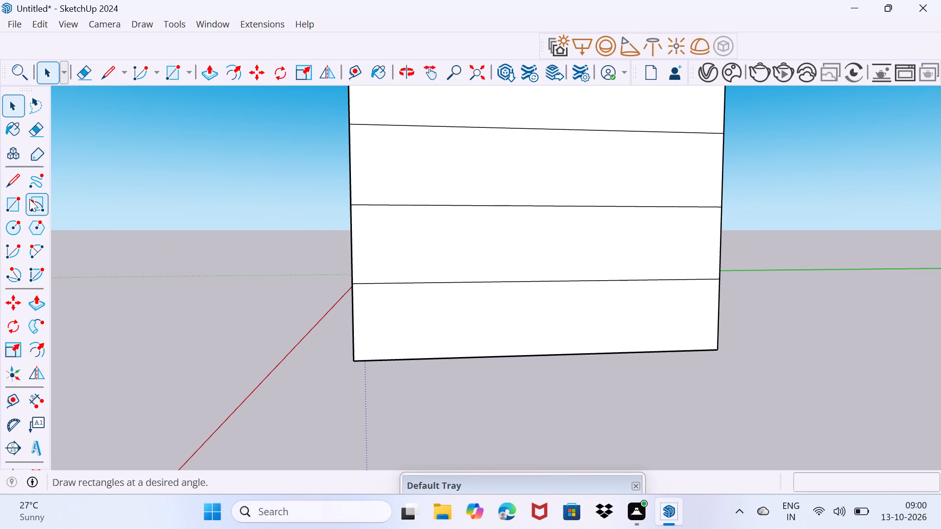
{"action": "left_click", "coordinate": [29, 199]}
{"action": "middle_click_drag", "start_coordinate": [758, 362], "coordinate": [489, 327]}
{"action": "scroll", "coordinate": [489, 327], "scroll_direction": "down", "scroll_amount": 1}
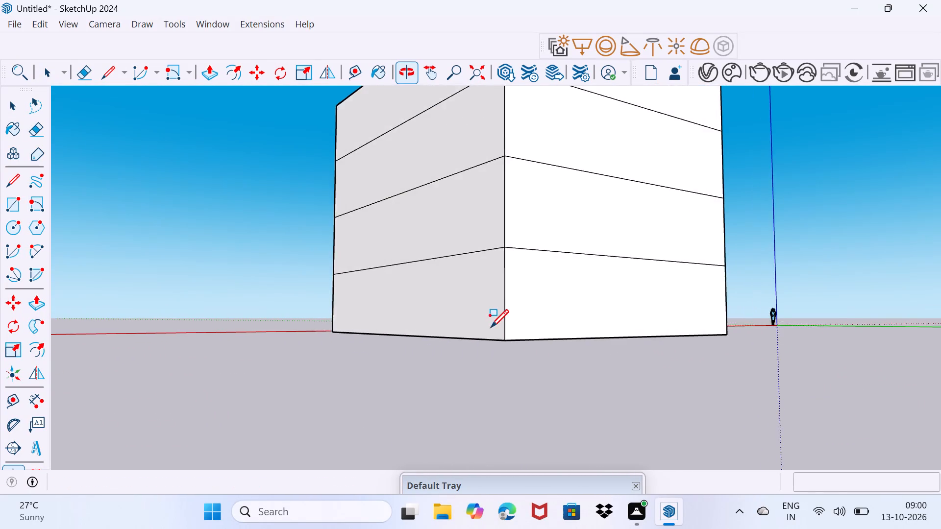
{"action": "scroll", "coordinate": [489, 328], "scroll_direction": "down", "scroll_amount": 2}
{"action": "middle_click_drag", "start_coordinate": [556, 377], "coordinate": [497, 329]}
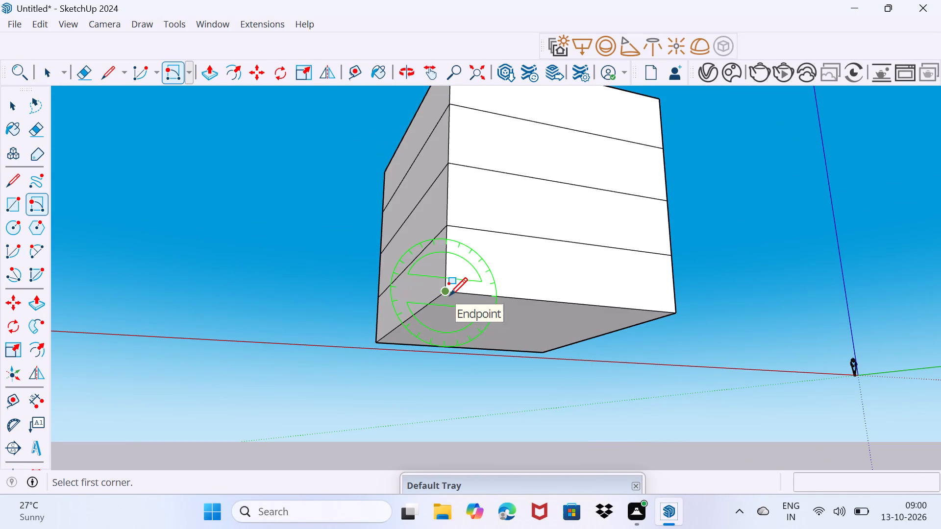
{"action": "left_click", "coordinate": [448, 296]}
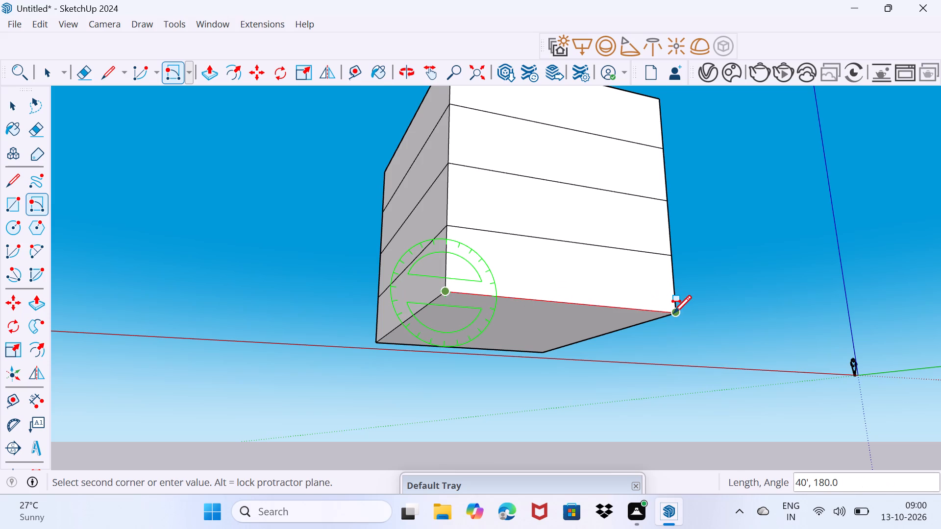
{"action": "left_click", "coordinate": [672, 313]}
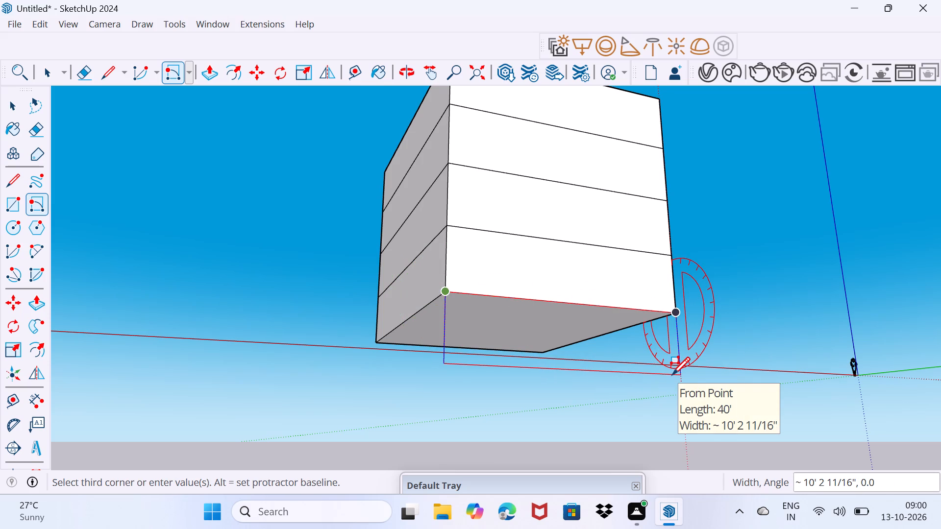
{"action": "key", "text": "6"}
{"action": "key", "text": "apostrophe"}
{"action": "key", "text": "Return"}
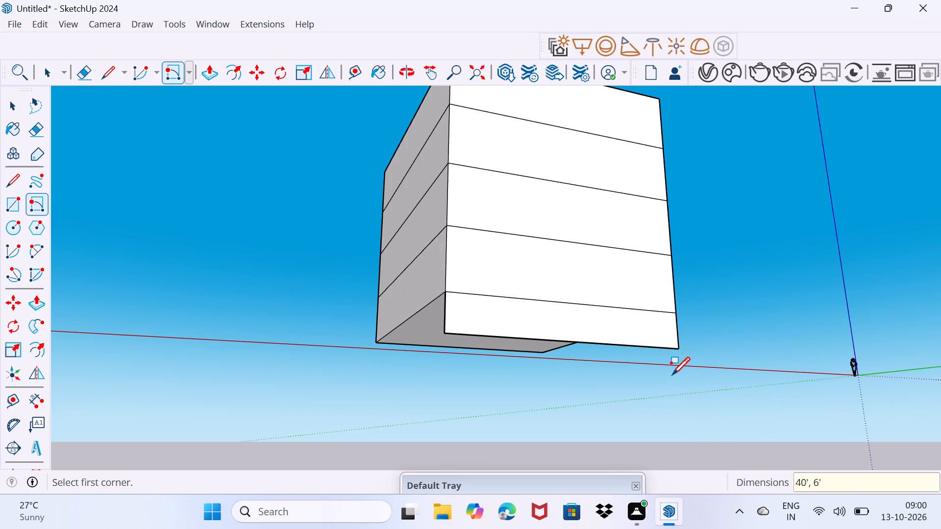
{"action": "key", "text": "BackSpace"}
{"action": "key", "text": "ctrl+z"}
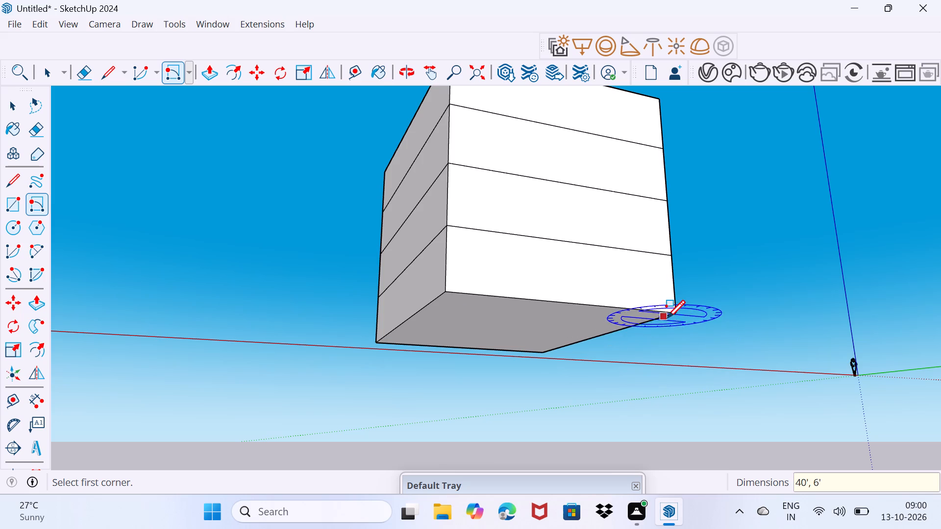
Draw a Rotated Rectangle 6" deep, vertically below the same 40' bottom edge of the block.
{"action": "left_click", "coordinate": [675, 314]}
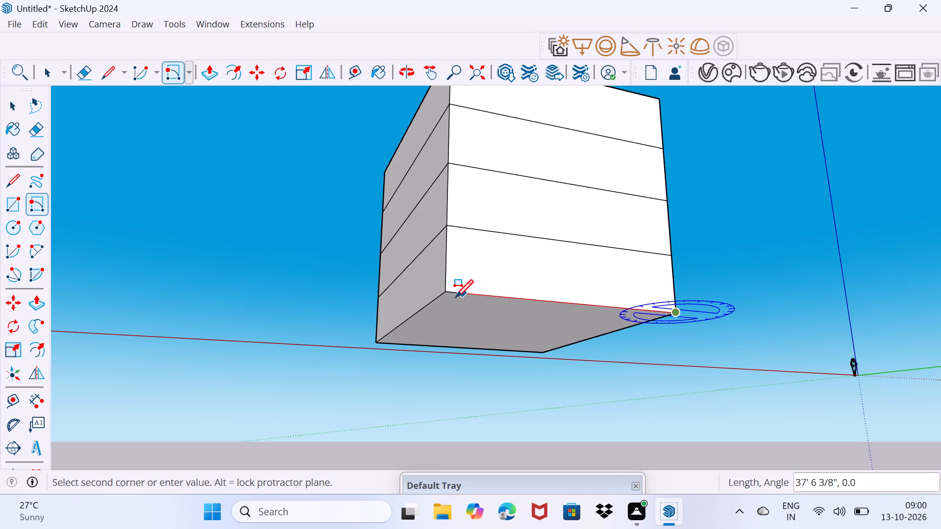
{"action": "left_click", "coordinate": [447, 296]}
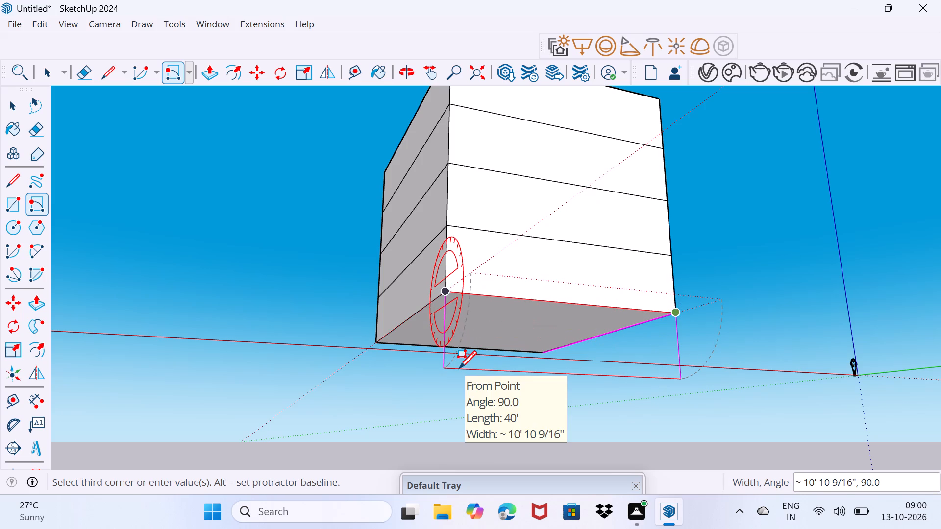
{"action": "key", "text": "6"}
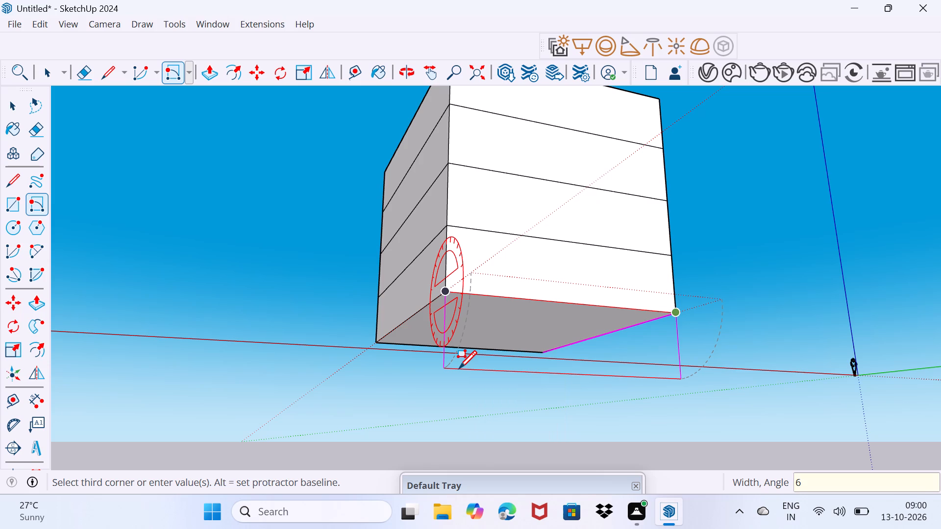
{"action": "key", "text": "shift+quotedbl"}
{"action": "key", "text": "Return"}
{"action": "key", "text": "space"}
Push/Pull the 6" strip 50' under the block to its opposite face, forming a base slab.
{"action": "scroll", "coordinate": [449, 348], "scroll_direction": "up", "scroll_amount": 2}
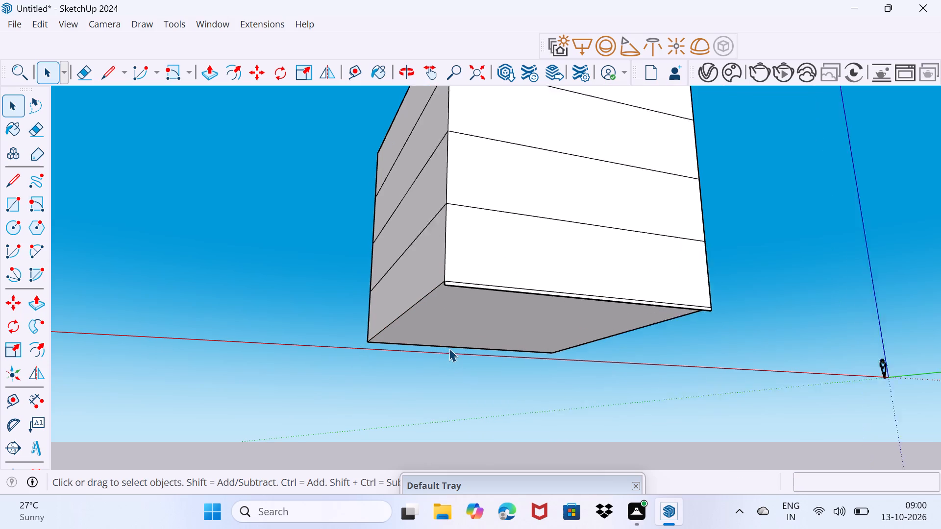
{"action": "middle_click_drag", "start_coordinate": [449, 354], "coordinate": [797, 380]}
{"action": "scroll", "coordinate": [695, 347], "scroll_direction": "up", "scroll_amount": 6}
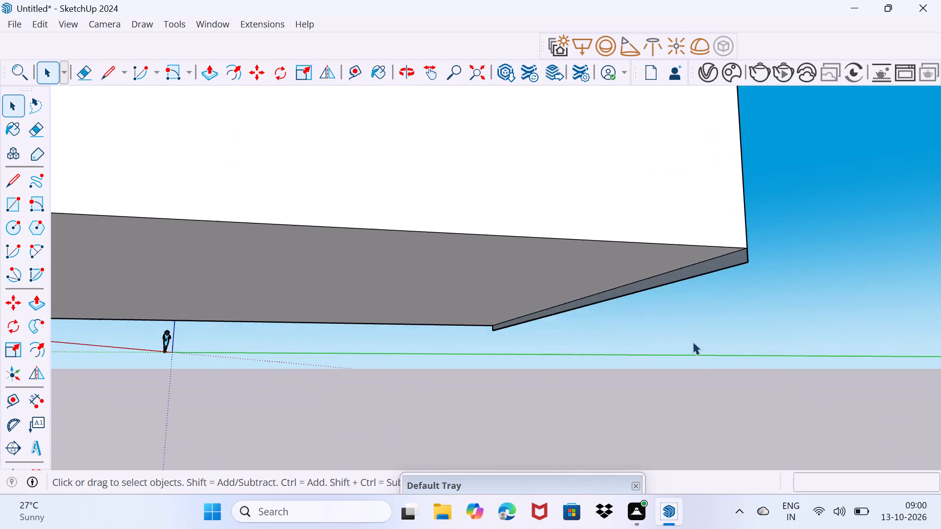
{"action": "scroll", "coordinate": [693, 341], "scroll_direction": "up", "scroll_amount": 1}
{"action": "middle_click_drag", "start_coordinate": [693, 341], "coordinate": [694, 354]}
{"action": "left_click", "coordinate": [711, 266]}
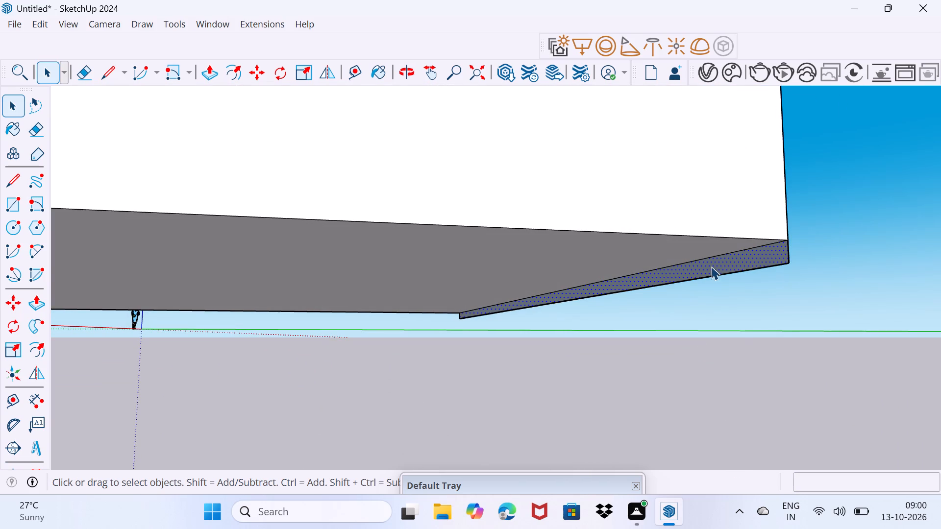
{"action": "key", "text": "p"}
{"action": "left_click", "coordinate": [711, 266]}
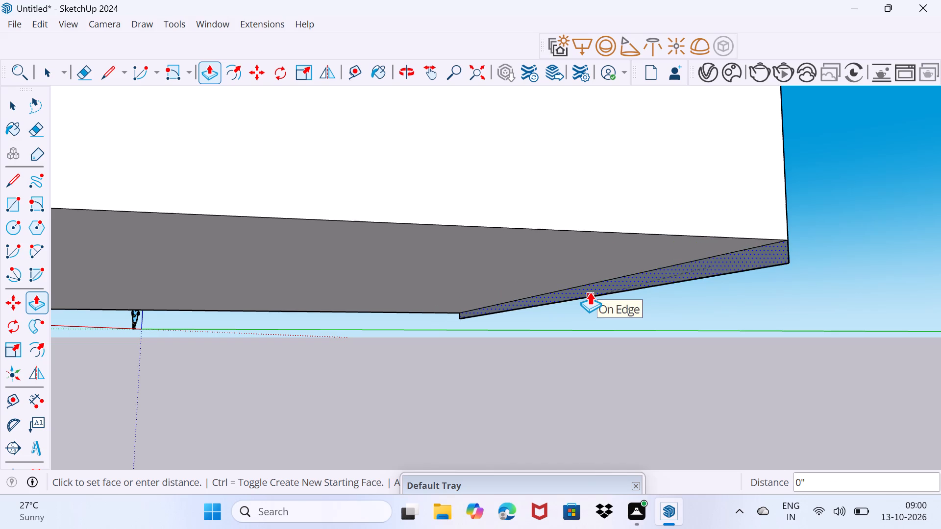
{"action": "scroll", "coordinate": [578, 295], "scroll_direction": "down", "scroll_amount": 13}
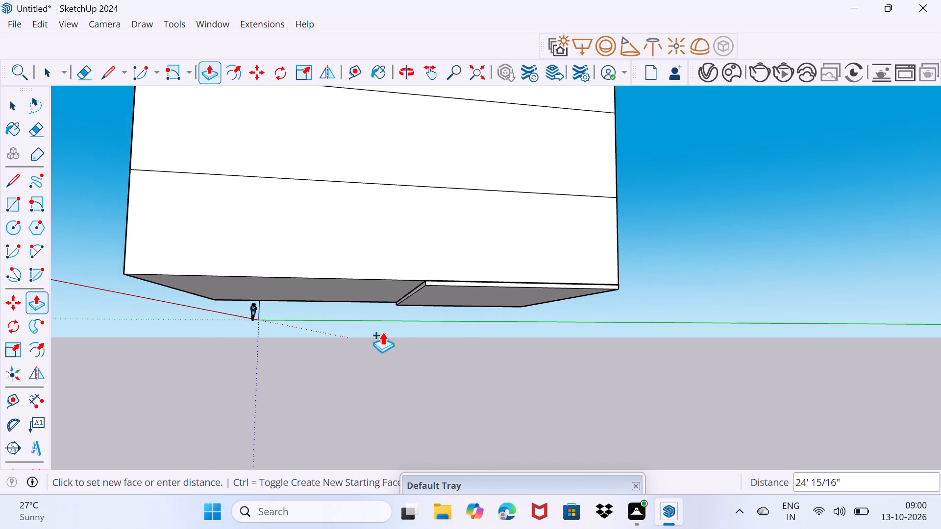
{"action": "middle_click_drag", "start_coordinate": [376, 332], "coordinate": [627, 367]}
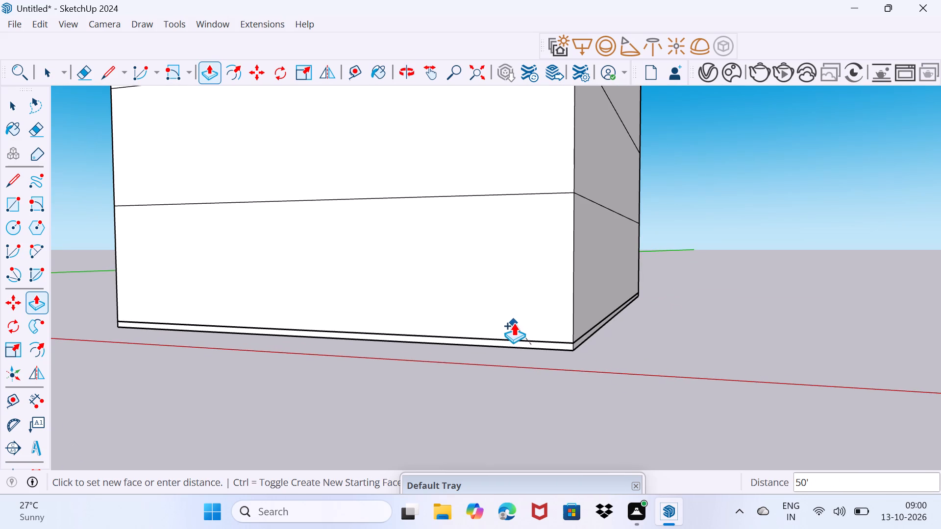
{"action": "left_click", "coordinate": [519, 313]}
{"action": "key", "text": "space"}
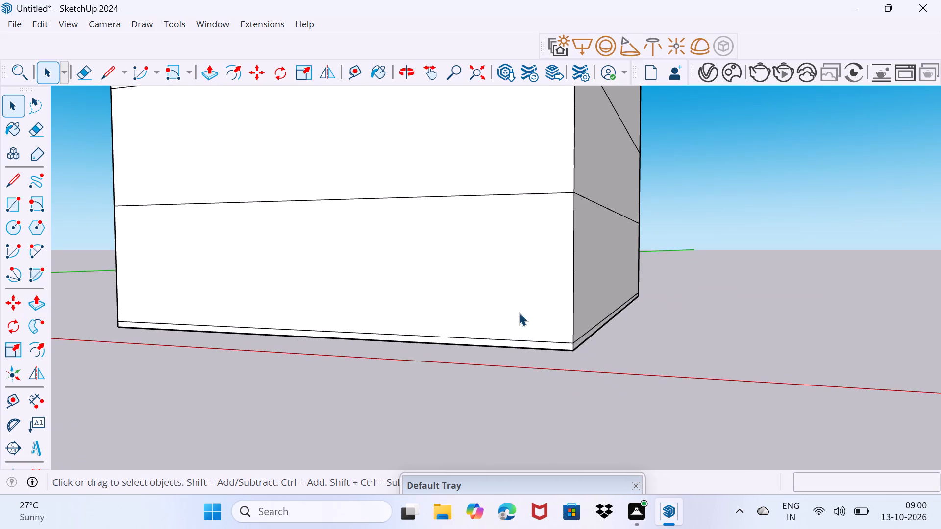
Push/Pull the ground storey's 40' wide front face inward, recessing it beneath the upper storeys and exposing the base slab.
{"action": "left_click_drag", "start_coordinate": [519, 313], "coordinate": [531, 287]}
{"action": "middle_click_drag", "start_coordinate": [510, 292], "coordinate": [560, 348]}
{"action": "left_click", "coordinate": [501, 312]}
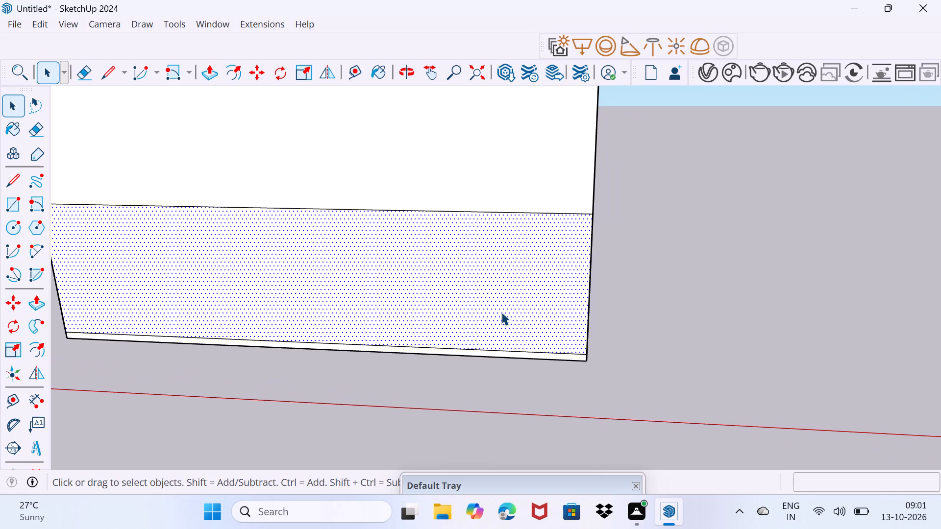
{"action": "key", "text": "p"}
{"action": "left_click", "coordinate": [501, 312]}
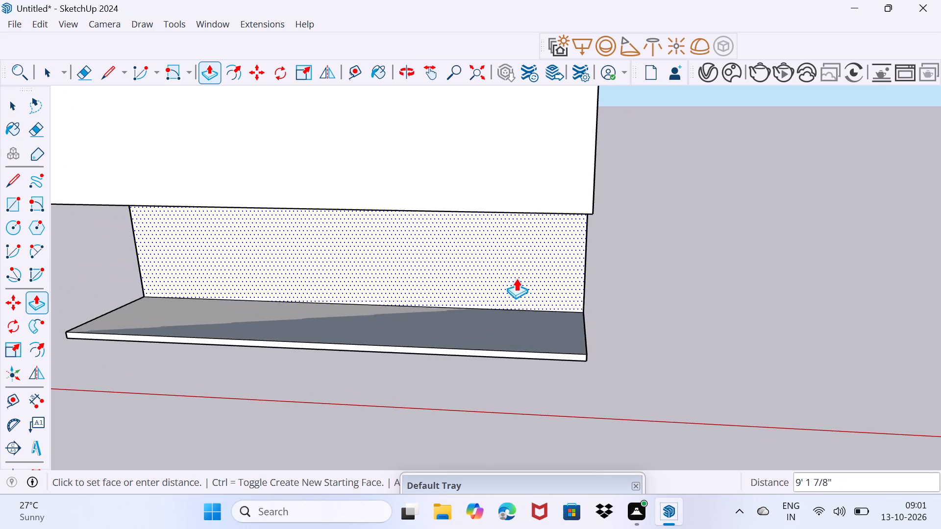
{"action": "middle_click_drag", "start_coordinate": [525, 262], "coordinate": [361, 276]}
{"action": "scroll", "coordinate": [525, 262], "scroll_direction": "down", "scroll_amount": 1}
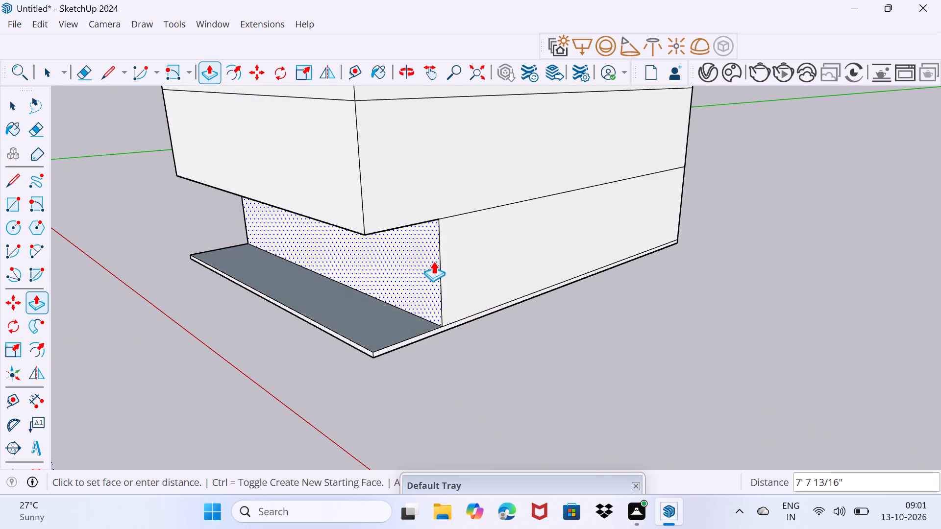
{"action": "left_click", "coordinate": [504, 242]}
{"action": "key", "text": "space"}
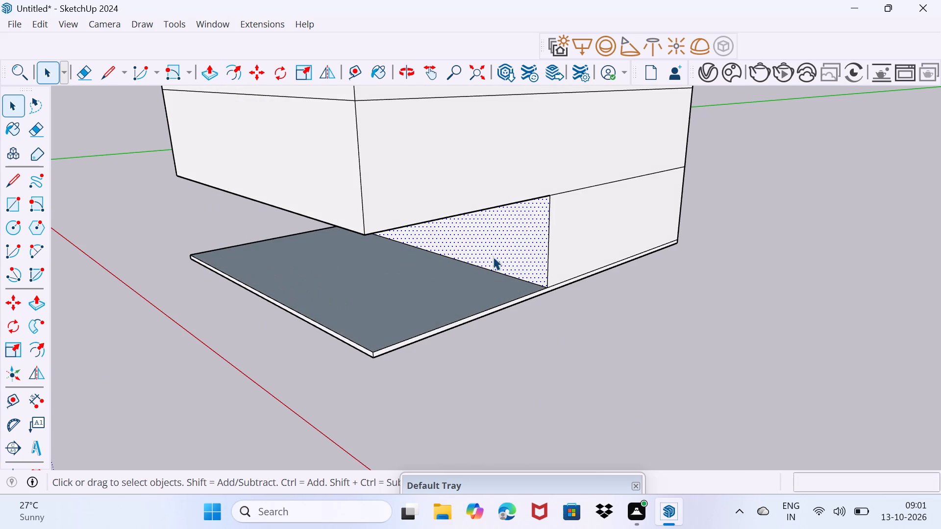
Examine the recessed ground storey, base slab and upper storeys' front face from different angles.
{"action": "left_click_drag", "start_coordinate": [425, 316], "coordinate": [446, 288]}
{"action": "scroll", "coordinate": [390, 314], "scroll_direction": "down", "scroll_amount": 3}
{"action": "middle_click_drag", "start_coordinate": [388, 325], "coordinate": [437, 303]}
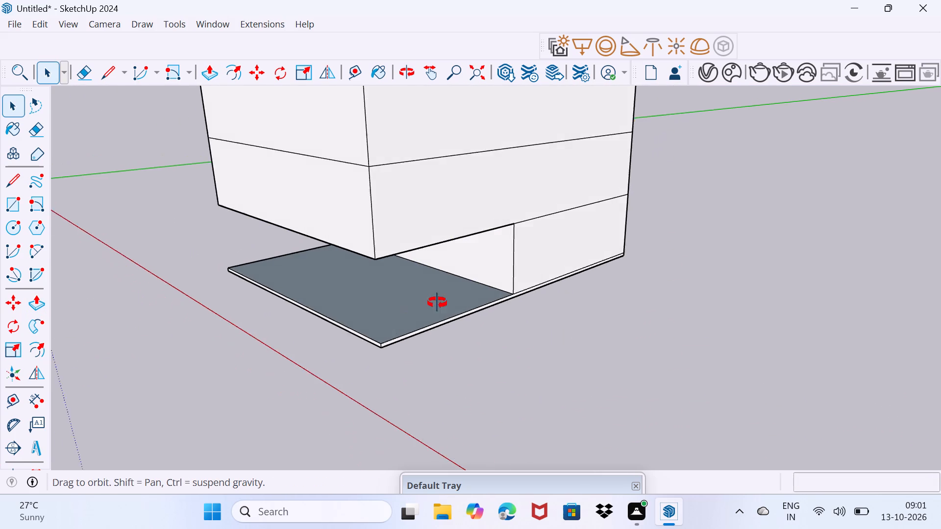
{"action": "middle_click_drag", "start_coordinate": [437, 303], "coordinate": [585, 270]}
{"action": "scroll", "coordinate": [423, 279], "scroll_direction": "up", "scroll_amount": 2}
{"action": "scroll", "coordinate": [408, 286], "scroll_direction": "down", "scroll_amount": 3}
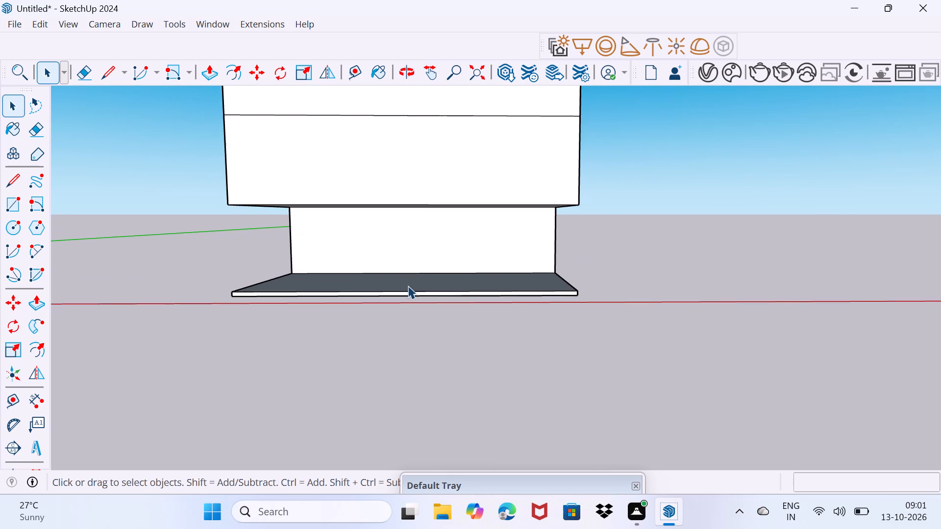
{"action": "scroll", "coordinate": [408, 286], "scroll_direction": "down", "scroll_amount": 3}
{"action": "middle_click_drag", "start_coordinate": [408, 286], "coordinate": [432, 332]}
{"action": "scroll", "coordinate": [408, 289], "scroll_direction": "down", "scroll_amount": 1}
{"action": "scroll", "coordinate": [432, 332], "scroll_direction": "up", "scroll_amount": 1}
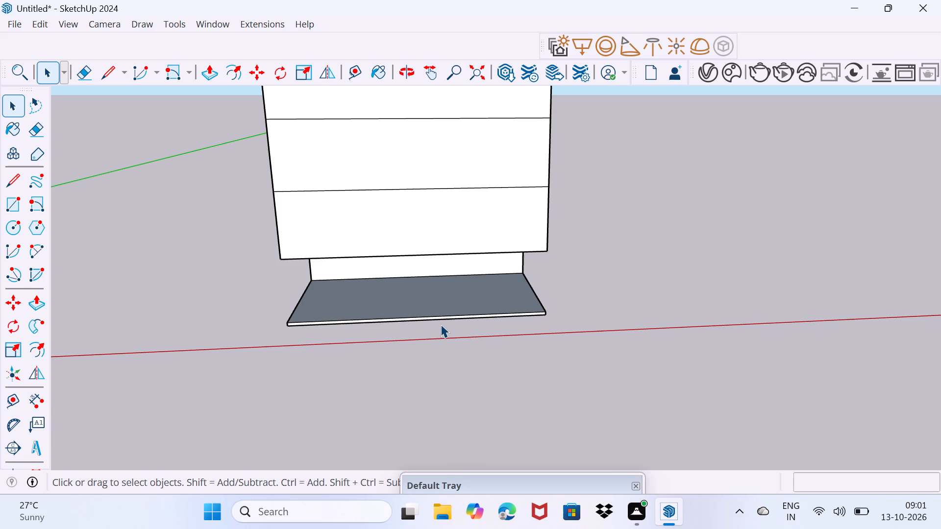
{"action": "middle_click_drag", "start_coordinate": [543, 354], "coordinate": [400, 387]}
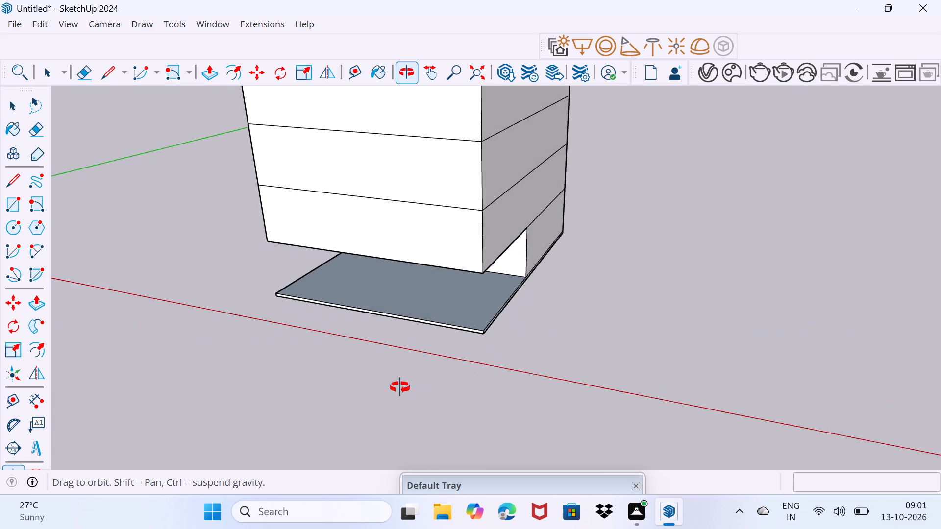
{"action": "middle_click_drag", "start_coordinate": [400, 387], "coordinate": [392, 528]}
{"action": "scroll", "coordinate": [418, 337], "scroll_direction": "down", "scroll_amount": 1}
{"action": "middle_click_drag", "start_coordinate": [417, 374], "coordinate": [500, 316]}
{"action": "scroll", "coordinate": [414, 326], "scroll_direction": "up", "scroll_amount": 3}
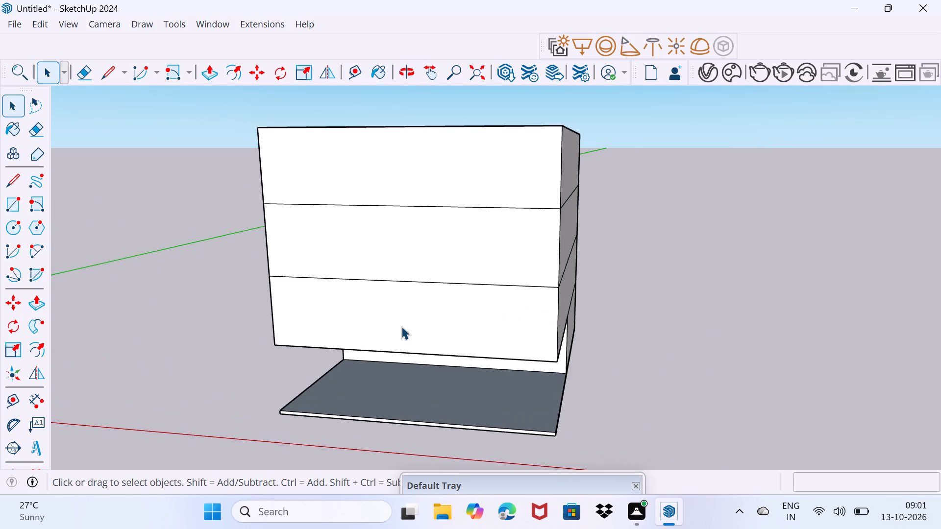
{"action": "middle_click_drag", "start_coordinate": [398, 331], "coordinate": [477, 336]}
{"action": "middle_click_drag", "start_coordinate": [445, 337], "coordinate": [443, 400], "text": "shift"}
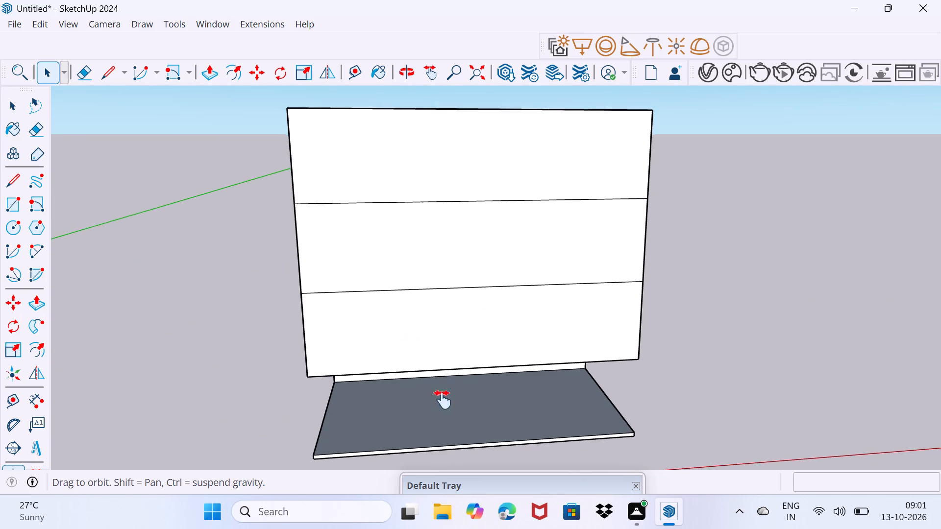
{"action": "middle_click_drag", "start_coordinate": [443, 400], "coordinate": [442, 404], "text": "shift"}
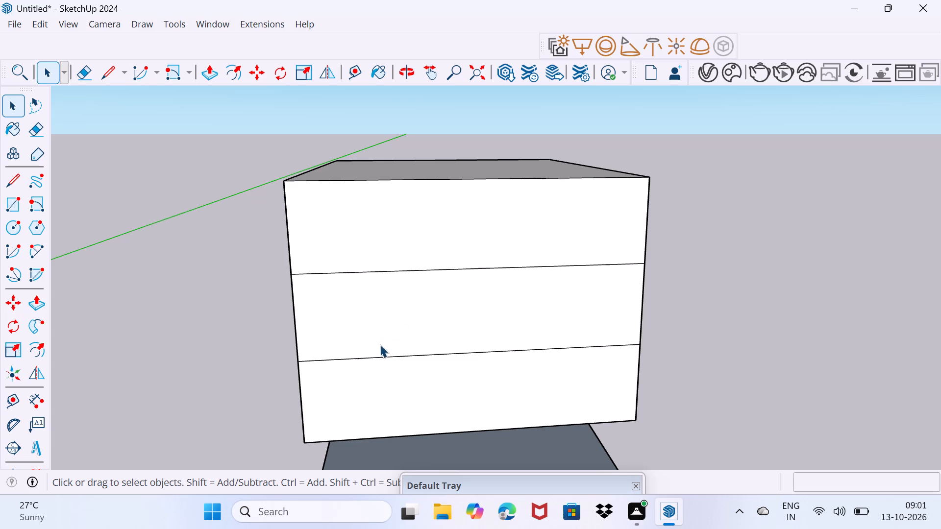
Copy the three left vertical edges of the upper storeys' front face about 16' 4" across the face along its bottom edge.
{"action": "left_click", "coordinate": [299, 369]}
{"action": "left_click", "coordinate": [296, 341], "text": "ctrl"}
{"action": "left_click", "coordinate": [289, 251], "text": "ctrl"}
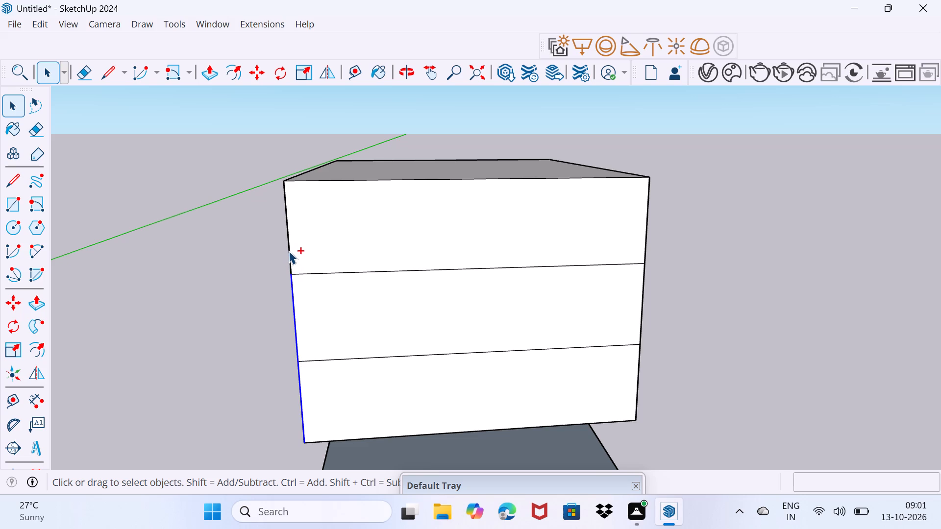
{"action": "scroll", "coordinate": [302, 402], "scroll_direction": "down", "scroll_amount": 1, "text": "ctrl"}
{"action": "key", "text": "m"}
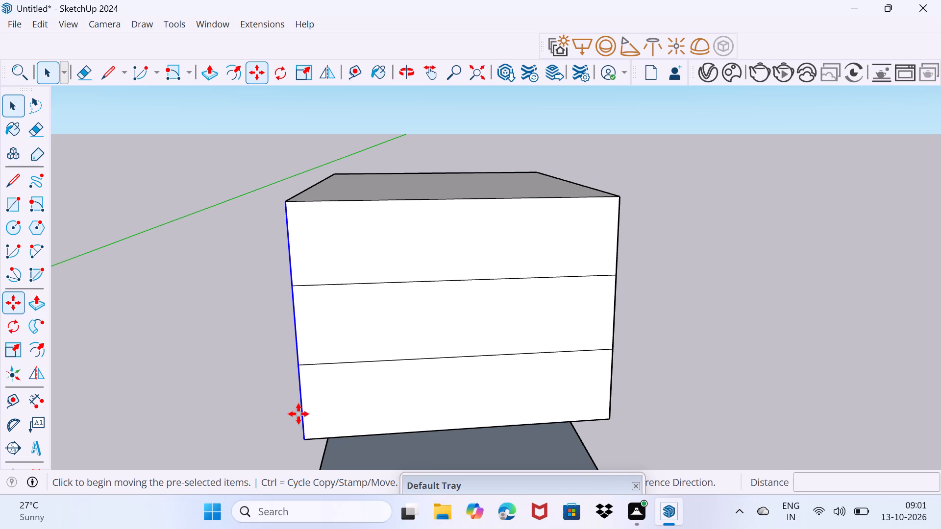
{"action": "left_click", "coordinate": [303, 437]}
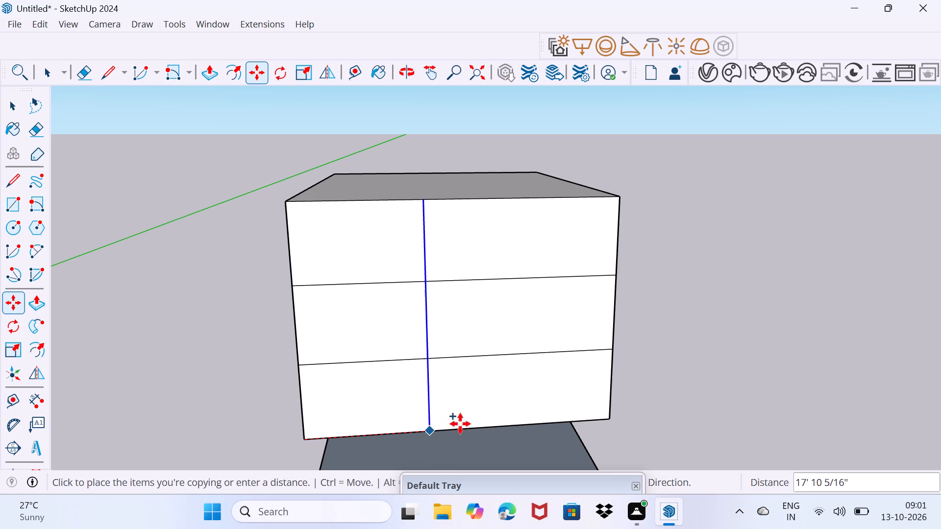
{"action": "left_click", "coordinate": [434, 430]}
Move the copied vertical line 6" back toward the original edge along the red axis.
{"action": "left_click", "coordinate": [434, 430]}
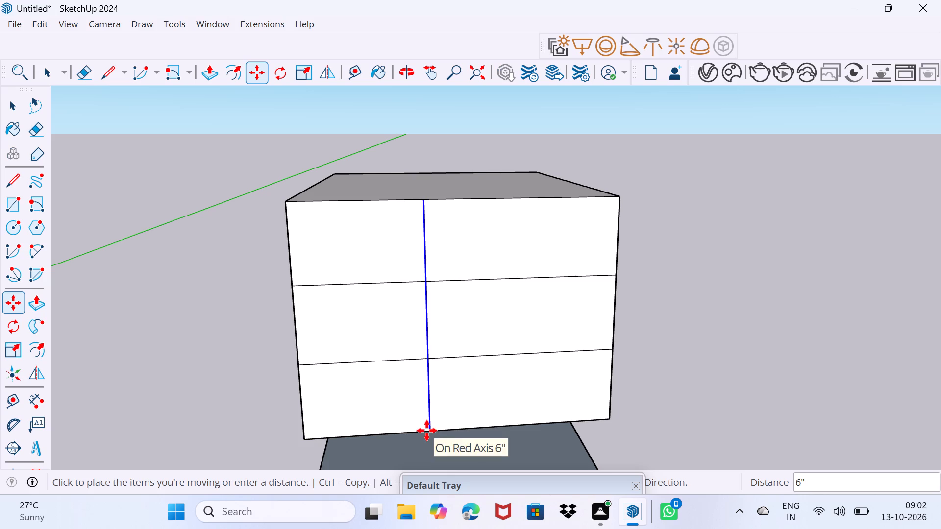
{"action": "left_click", "coordinate": [430, 431]}
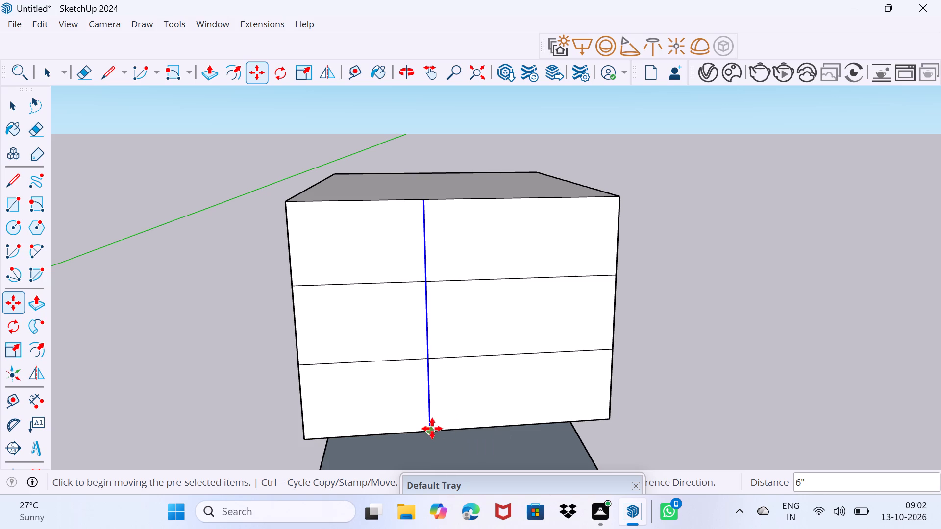
Copy the vertical dividing line about 7' 3" further across the upper storeys' front face along its bottom edge.
{"action": "left_click", "coordinate": [430, 429]}
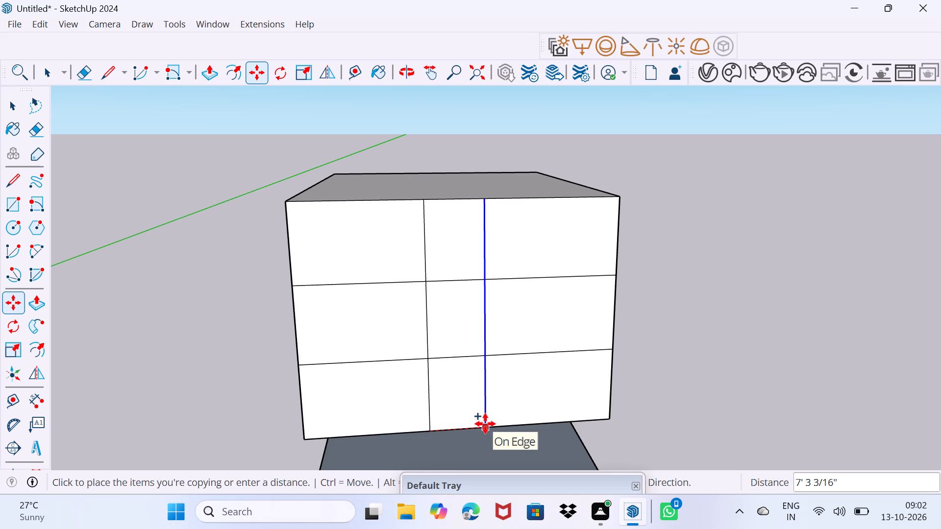
{"action": "left_click", "coordinate": [485, 424]}
{"action": "key", "text": "space"}
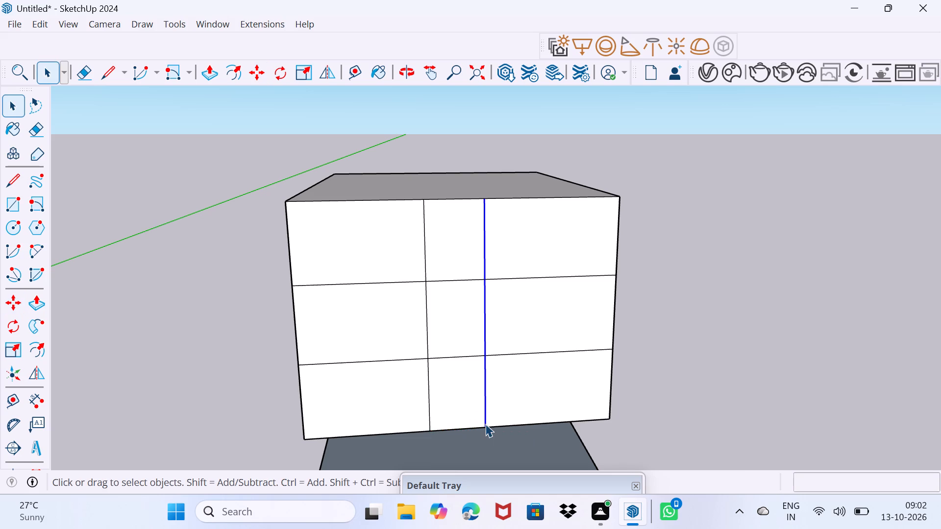
{"action": "key", "text": "space"}
{"action": "key", "text": "space"}
{"action": "left_click_drag", "start_coordinate": [439, 396], "coordinate": [446, 375]}
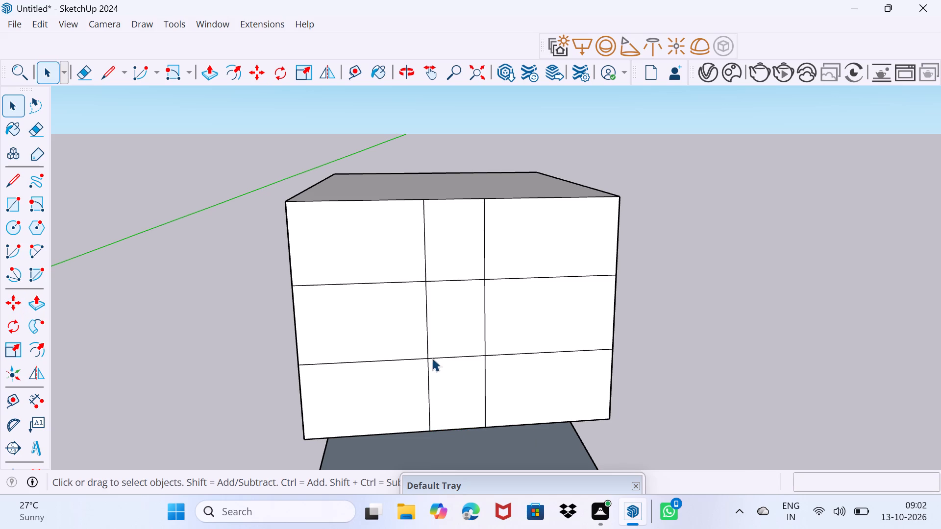
Erase the two horizontal floor lines between the vertical dividing lines, leaving one full-height central strip on the front face.
{"action": "key", "text": "e"}
{"action": "left_click_drag", "start_coordinate": [451, 274], "coordinate": [477, 413]}
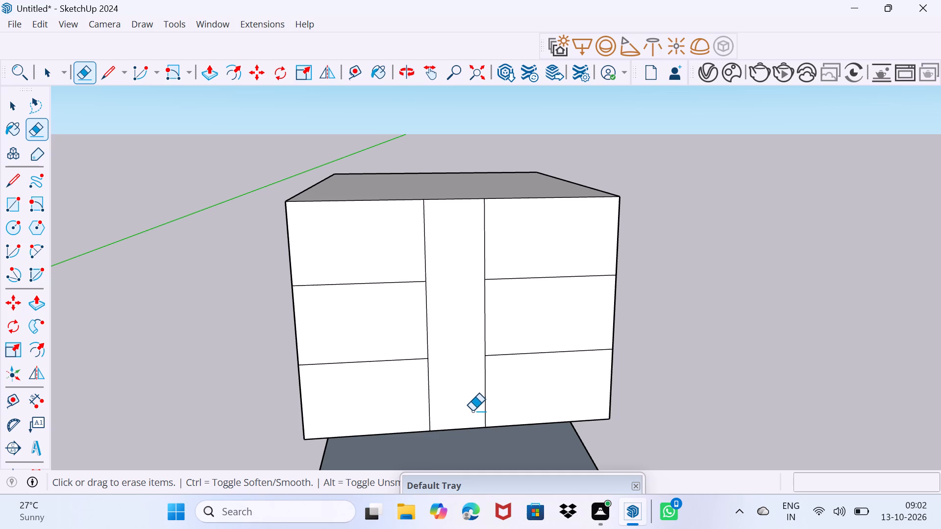
{"action": "key", "text": "space"}
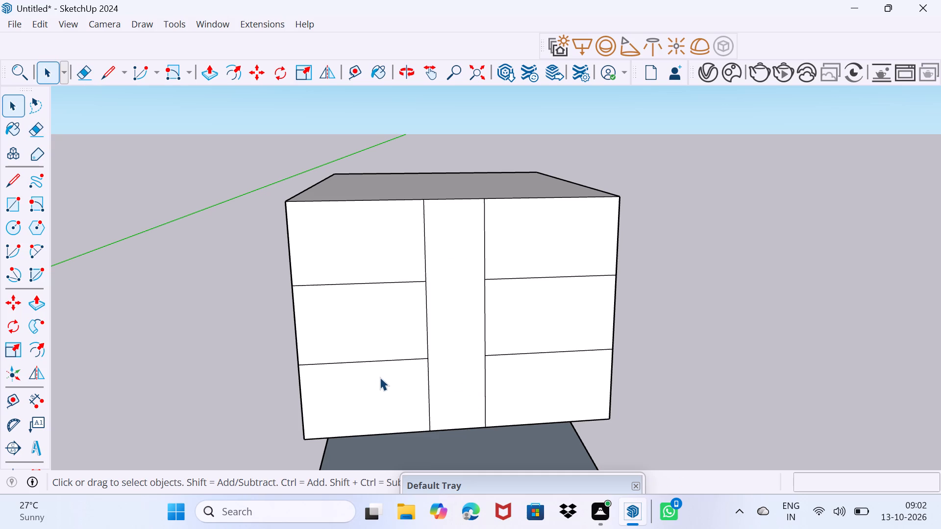
Examine the divided front face of the upper storeys, with its central strip and side panels, from different angles and distances.
{"action": "scroll", "coordinate": [421, 432], "scroll_direction": "up", "scroll_amount": 1}
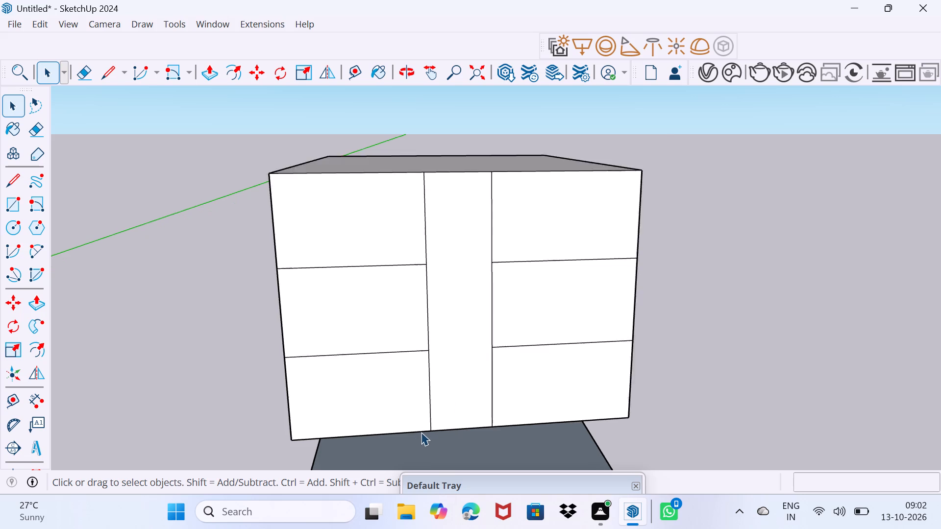
{"action": "scroll", "coordinate": [421, 432], "scroll_direction": "up", "scroll_amount": 2}
{"action": "scroll", "coordinate": [421, 432], "scroll_direction": "down", "scroll_amount": 3}
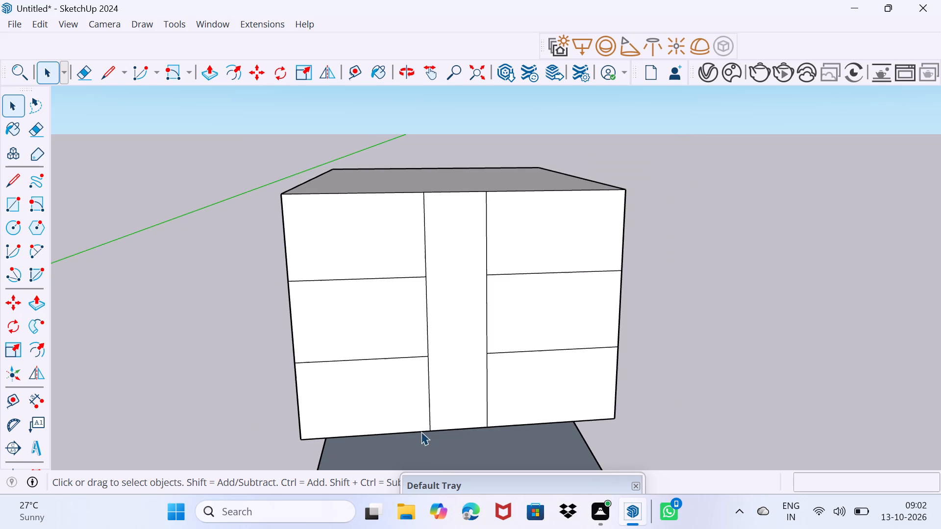
{"action": "middle_click_drag", "start_coordinate": [460, 420], "coordinate": [416, 435]}
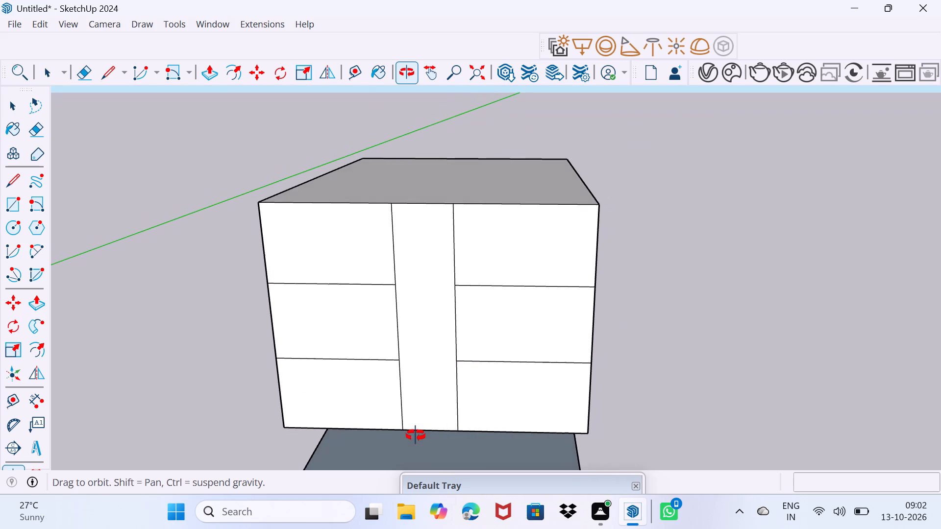
{"action": "middle_click_drag", "start_coordinate": [416, 435], "coordinate": [427, 432]}
{"action": "scroll", "coordinate": [398, 410], "scroll_direction": "up", "scroll_amount": 2}
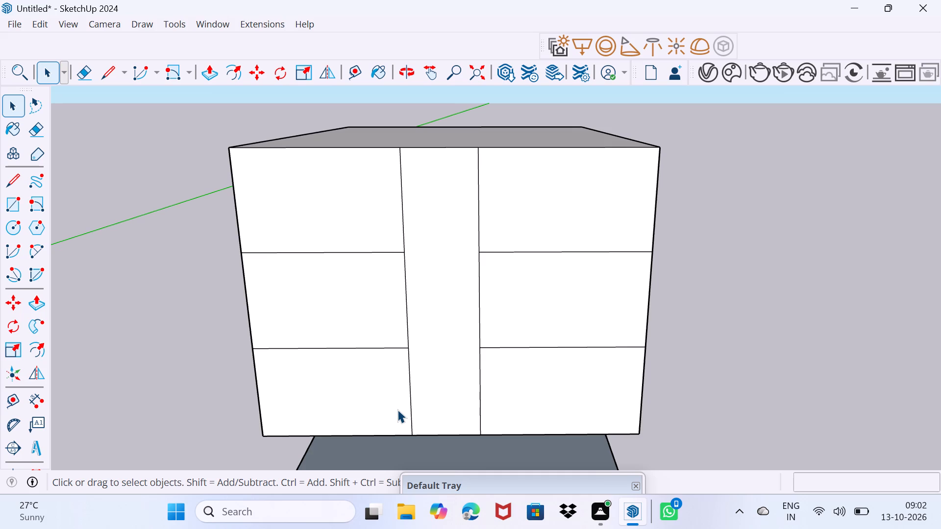
{"action": "scroll", "coordinate": [400, 404], "scroll_direction": "up", "scroll_amount": 2}
{"action": "scroll", "coordinate": [400, 404], "scroll_direction": "down", "scroll_amount": 2}
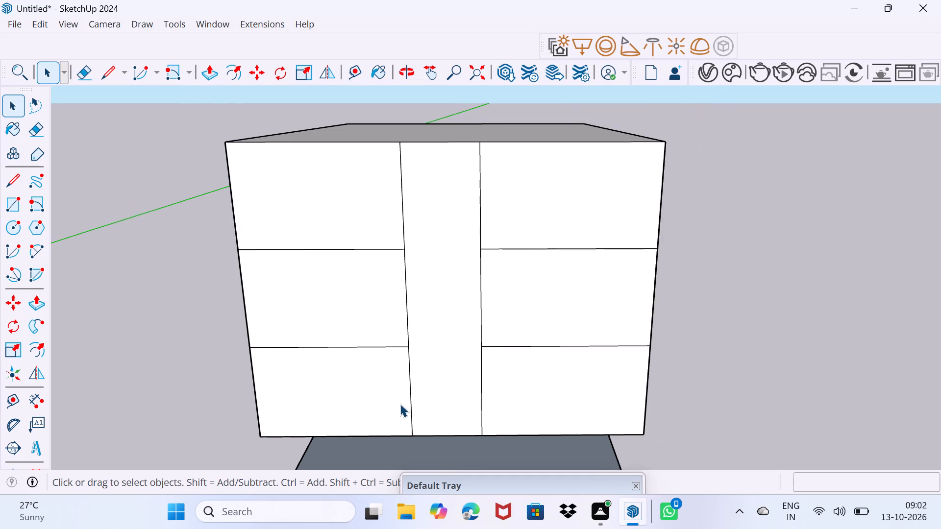
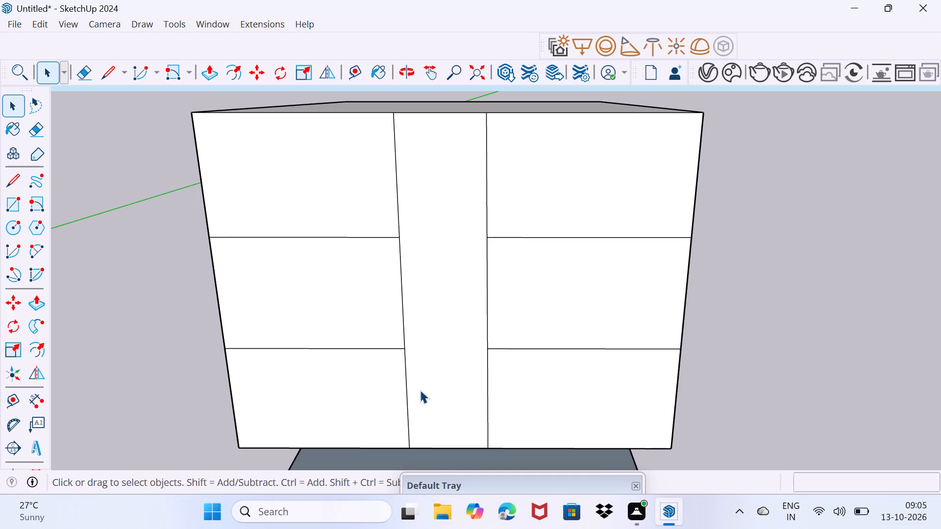
Copy the bottom edge of the upper storeys' left front panel 8" upward.
{"action": "scroll", "coordinate": [414, 445], "scroll_direction": "up", "scroll_amount": 3}
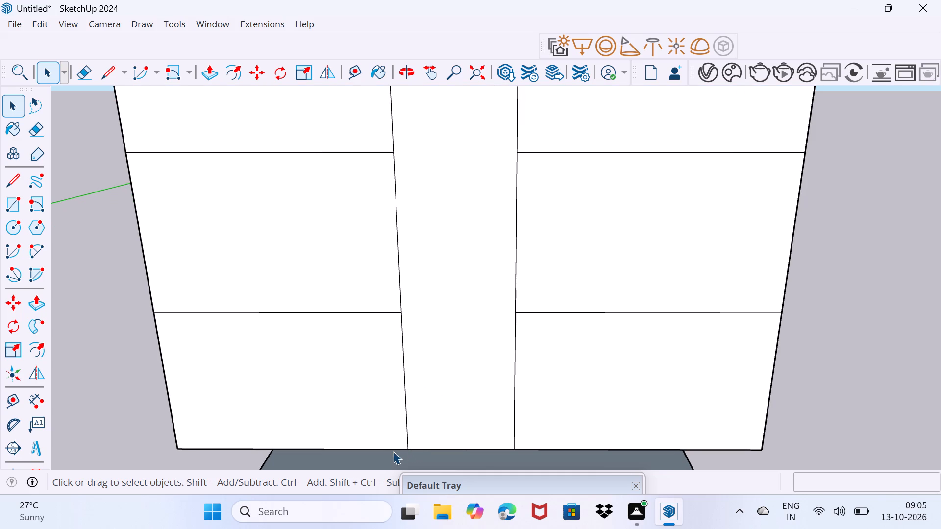
{"action": "left_click", "coordinate": [390, 450]}
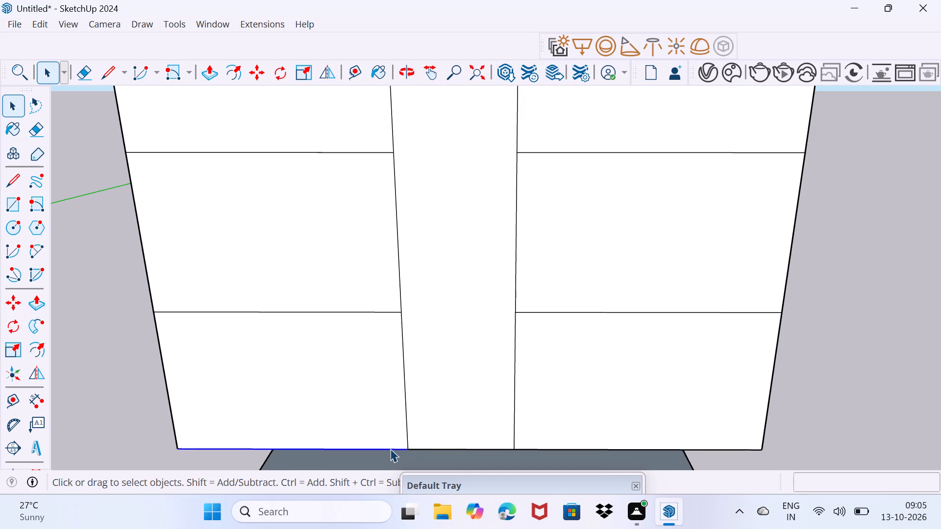
{"action": "key", "text": "m"}
{"action": "left_click", "coordinate": [410, 449]}
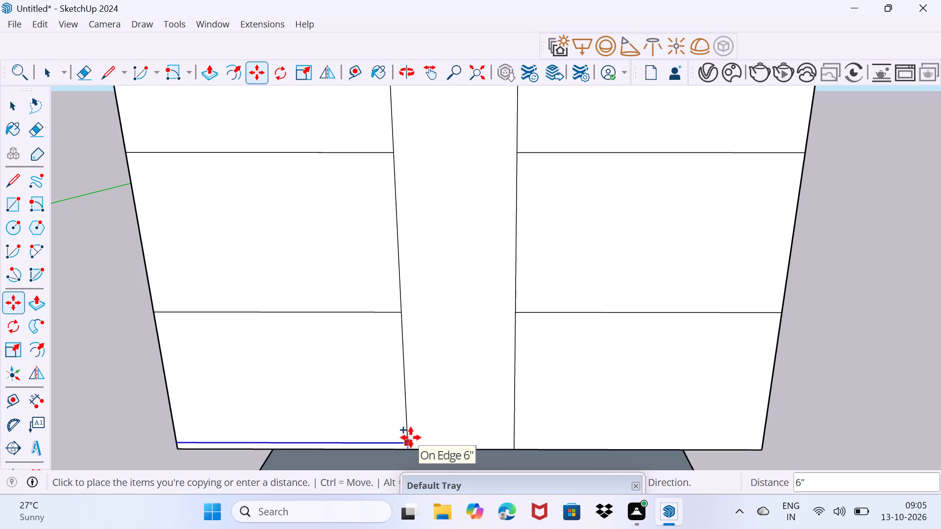
{"action": "key", "text": "8"}
{"action": "key", "text": "shift+quotedbl"}
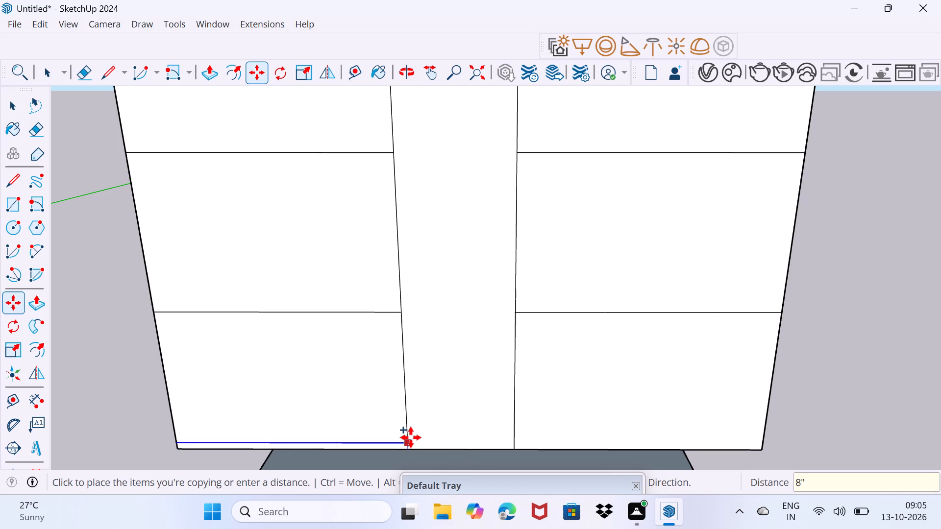
{"action": "key", "text": "Return"}
{"action": "key", "text": "space"}
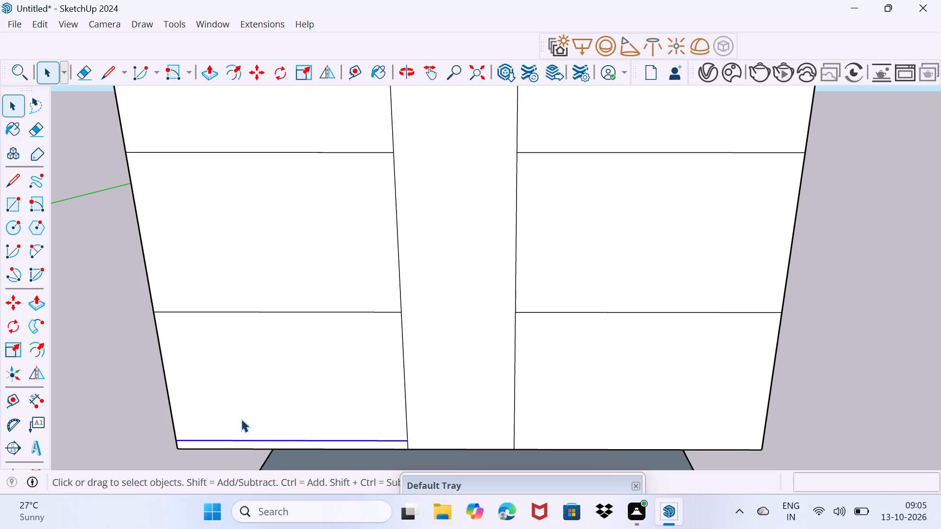
{"action": "left_click_drag", "start_coordinate": [242, 420], "coordinate": [247, 415]}
Copy the front face's full-height left edge, all three storey segments, 8" inward along the red axis.
{"action": "scroll", "coordinate": [231, 393], "scroll_direction": "down", "scroll_amount": 2}
{"action": "middle_click_drag", "start_coordinate": [231, 394], "coordinate": [326, 423]}
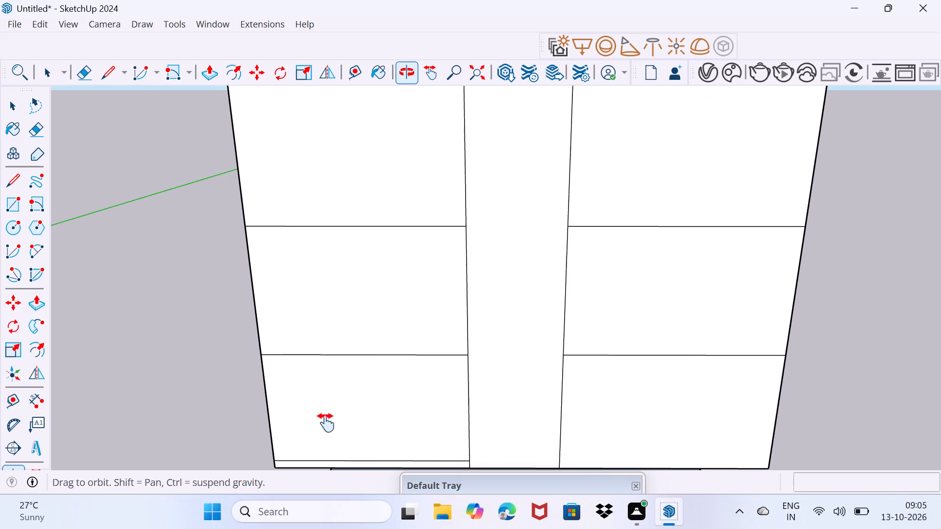
{"action": "middle_click_drag", "start_coordinate": [326, 423], "coordinate": [326, 423]}
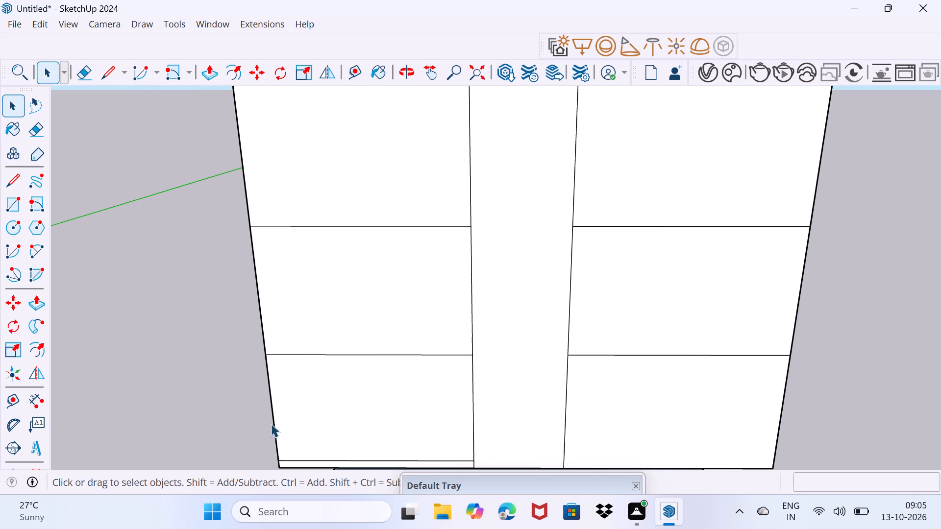
{"action": "left_click", "coordinate": [273, 424]}
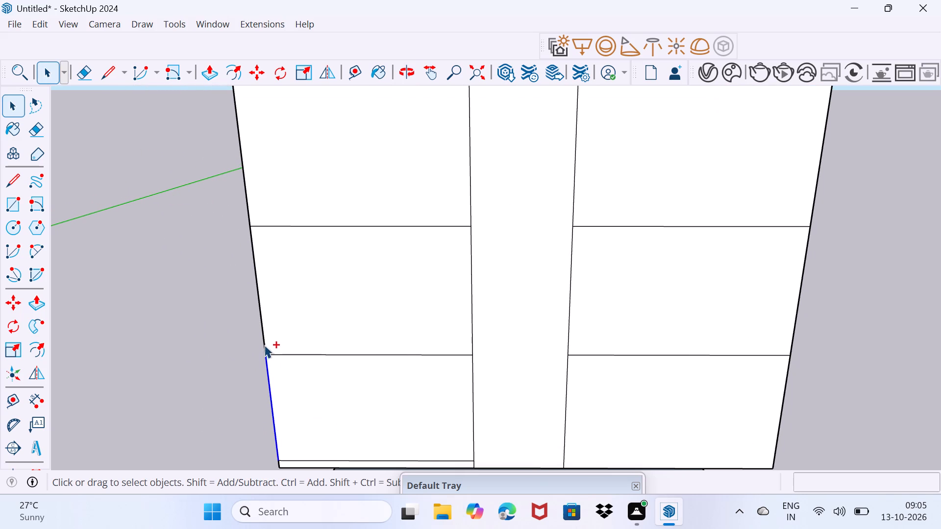
{"action": "left_click", "coordinate": [264, 343], "text": "ctrl"}
{"action": "middle_click_drag", "start_coordinate": [266, 338], "coordinate": [286, 436]}
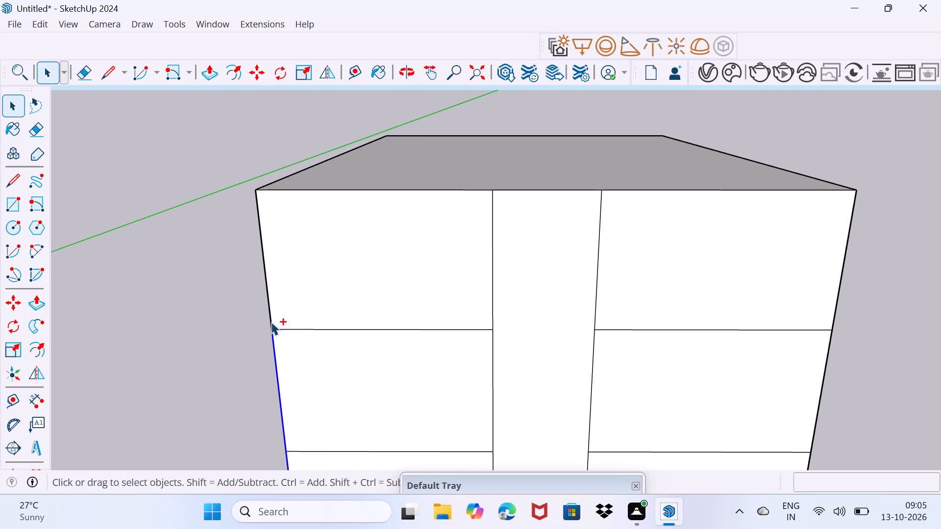
{"action": "left_click", "coordinate": [271, 322], "text": "ctrl"}
{"action": "scroll", "coordinate": [284, 331], "scroll_direction": "down", "scroll_amount": 8}
{"action": "middle_click_drag", "start_coordinate": [317, 394], "coordinate": [315, 390]}
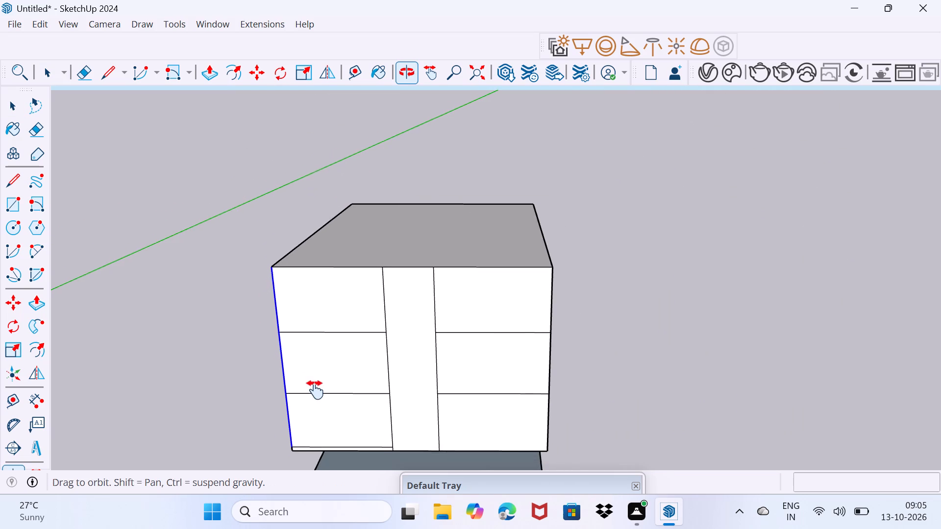
{"action": "middle_click_drag", "start_coordinate": [315, 390], "coordinate": [302, 302]}
{"action": "scroll", "coordinate": [286, 375], "scroll_direction": "up", "scroll_amount": 9}
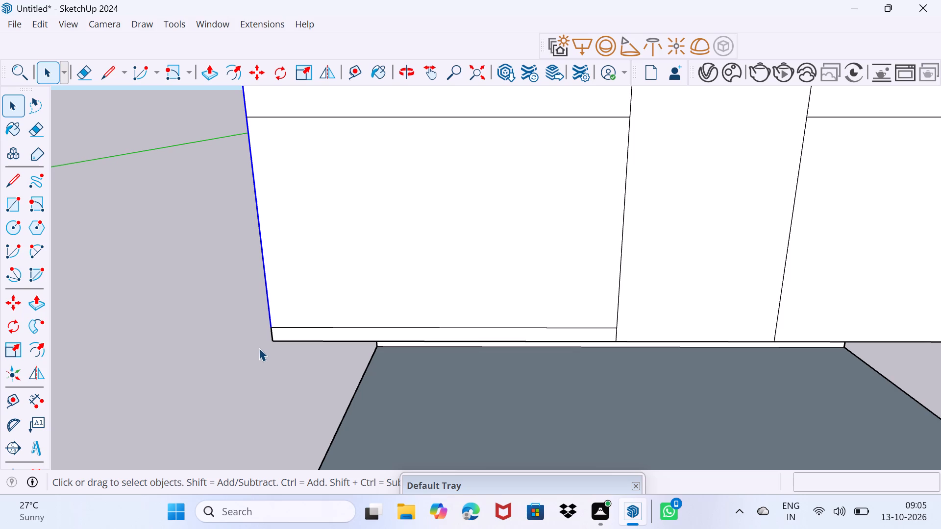
{"action": "key", "text": "m"}
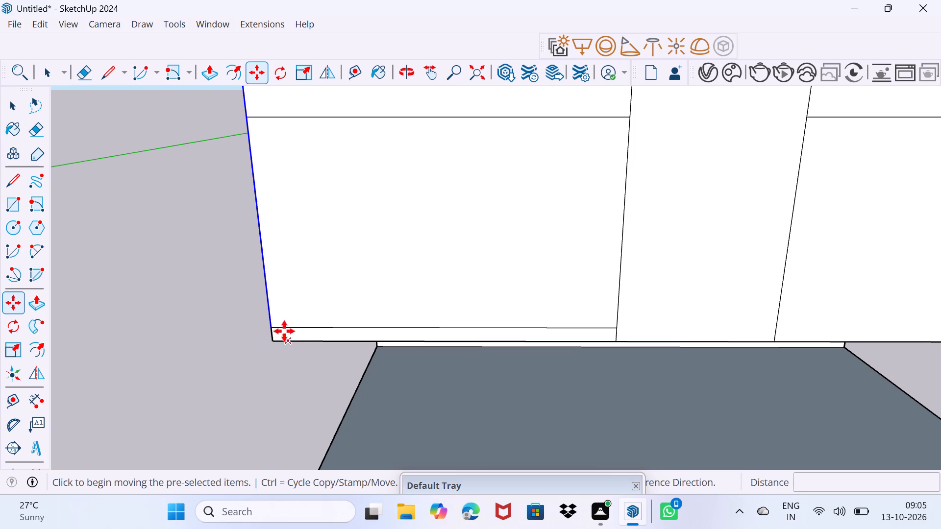
{"action": "left_click", "coordinate": [273, 332]}
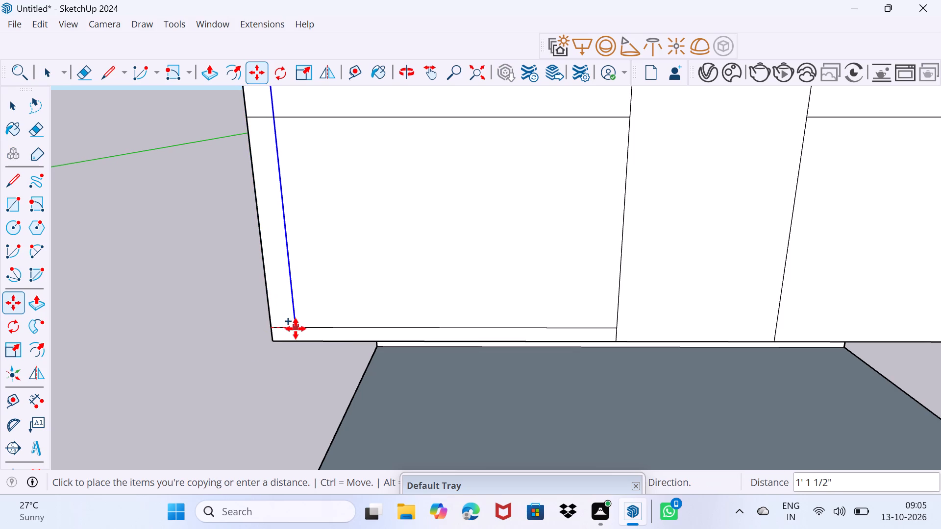
{"action": "type", "text": "8\""}
{"action": "key", "text": "Return"}
{"action": "key", "text": "space"}
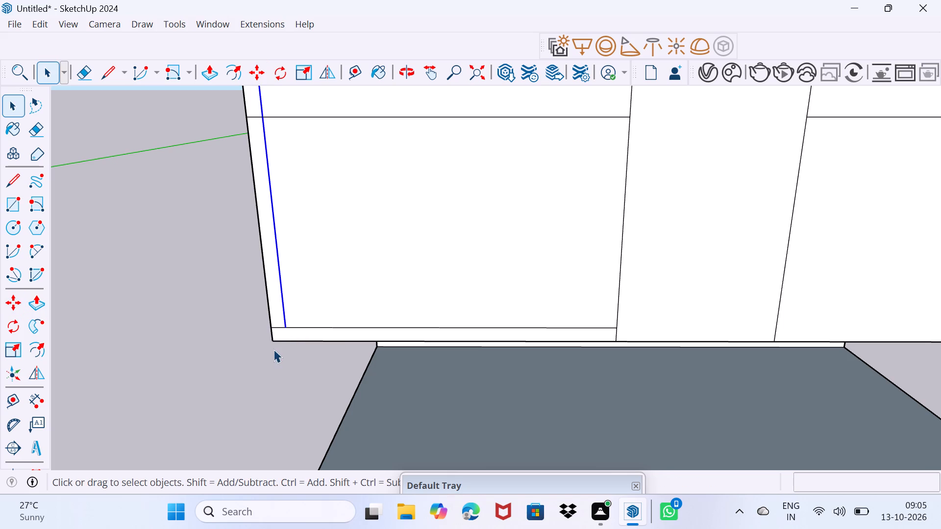
{"action": "left_click_drag", "start_coordinate": [314, 307], "coordinate": [345, 248]}
Erase the three short line pieces crossing the 8" margin, leaving one continuous L-shaped border on the left front panels.
{"action": "scroll", "coordinate": [258, 352], "scroll_direction": "up", "scroll_amount": 4}
{"action": "key", "text": "e"}
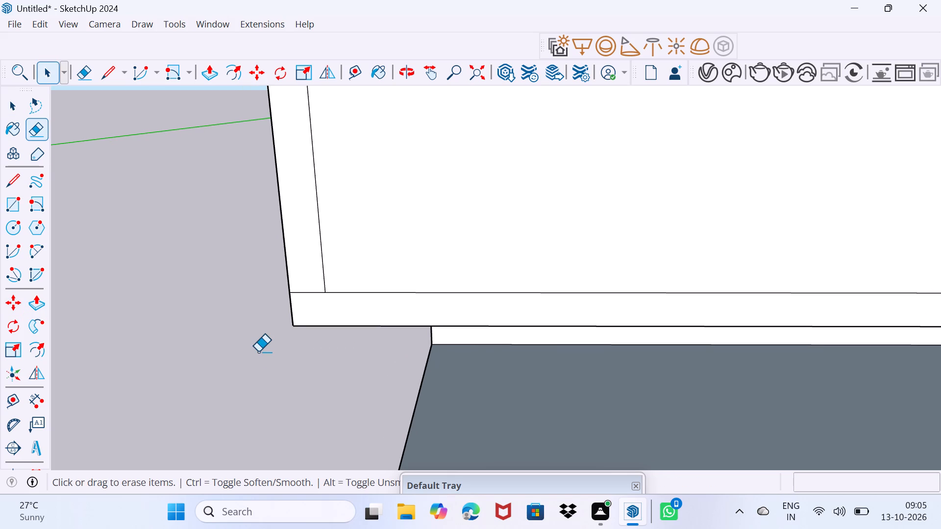
{"action": "left_click", "coordinate": [306, 292]}
{"action": "scroll", "coordinate": [304, 296], "scroll_direction": "down", "scroll_amount": 8}
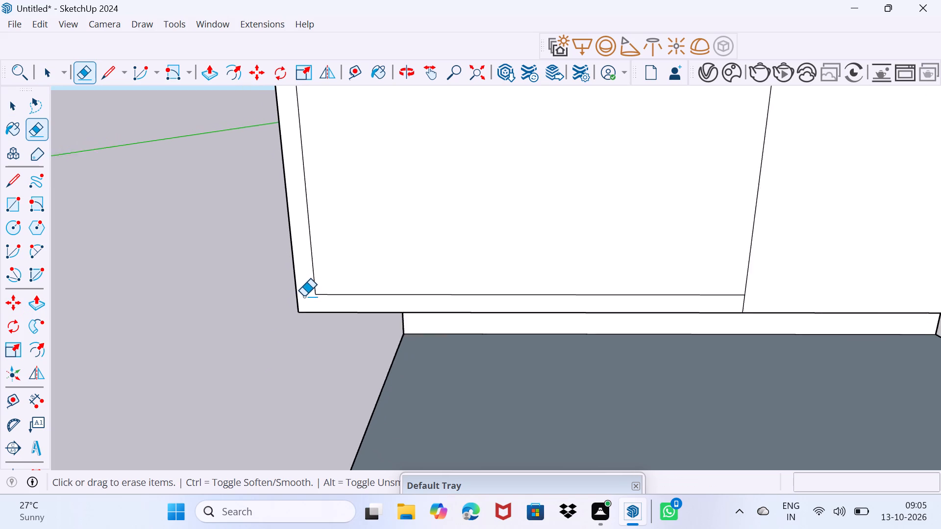
{"action": "scroll", "coordinate": [304, 296], "scroll_direction": "down", "scroll_amount": 9}
{"action": "middle_click_drag", "start_coordinate": [309, 289], "coordinate": [332, 456]}
{"action": "scroll", "coordinate": [300, 341], "scroll_direction": "up", "scroll_amount": 4}
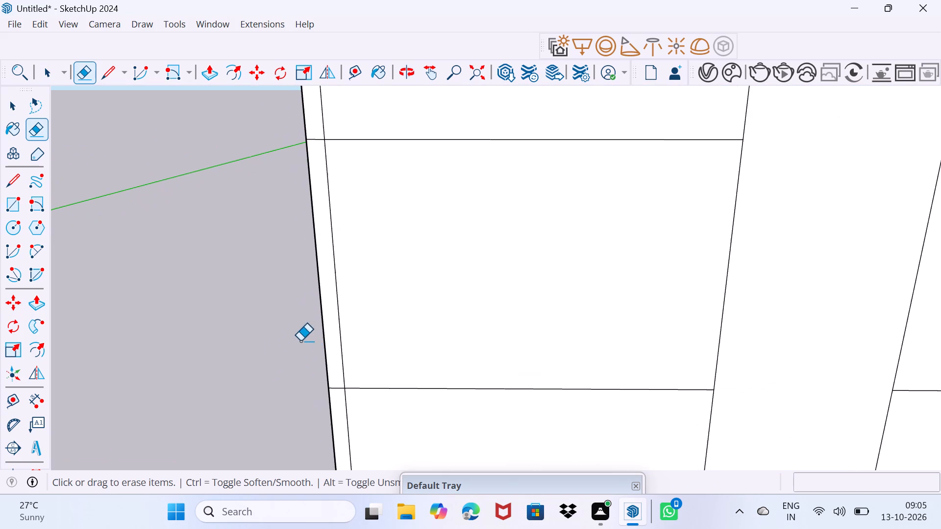
{"action": "left_click_drag", "start_coordinate": [339, 390], "coordinate": [336, 383]}
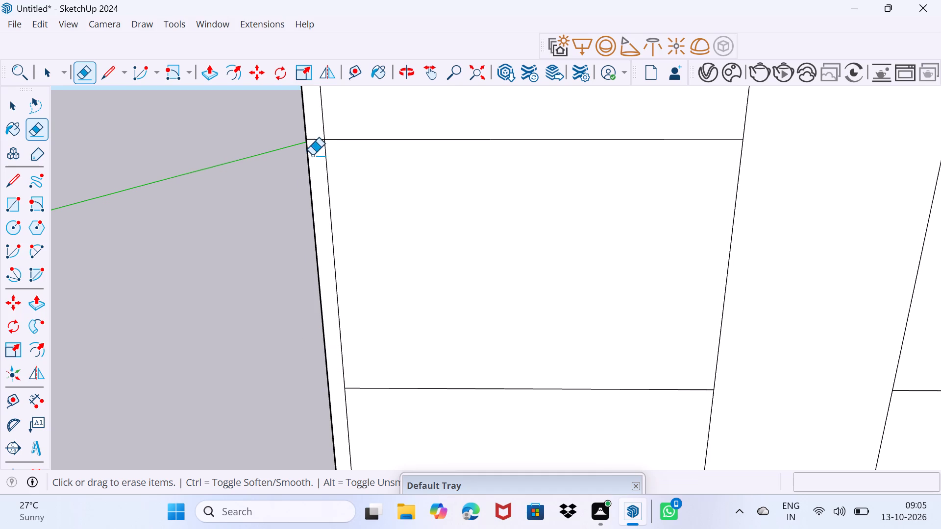
{"action": "left_click", "coordinate": [315, 142]}
{"action": "scroll", "coordinate": [317, 186], "scroll_direction": "down", "scroll_amount": 12}
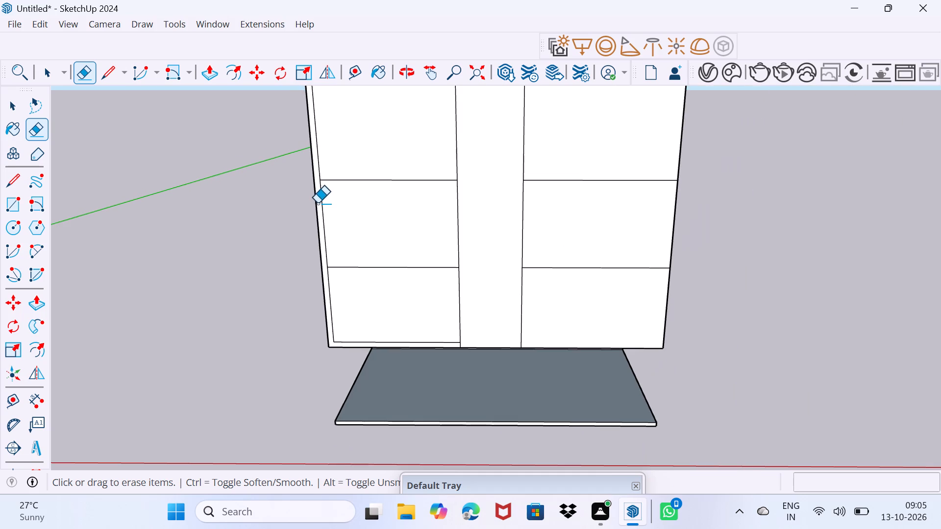
{"action": "key", "text": "space"}
Push/Pull the L-shaped border face outward about 7 3/8" from the front facade.
{"action": "scroll", "coordinate": [403, 346], "scroll_direction": "up", "scroll_amount": 7}
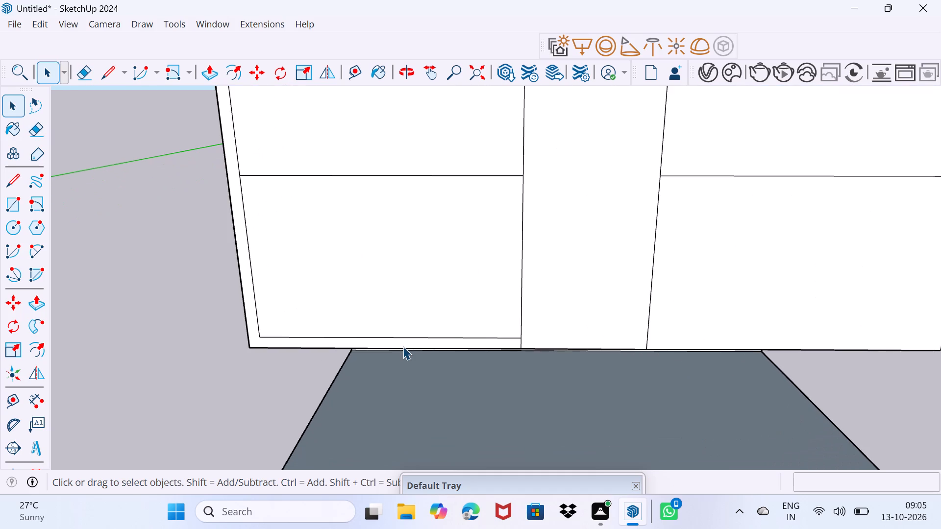
{"action": "left_click", "coordinate": [403, 343]}
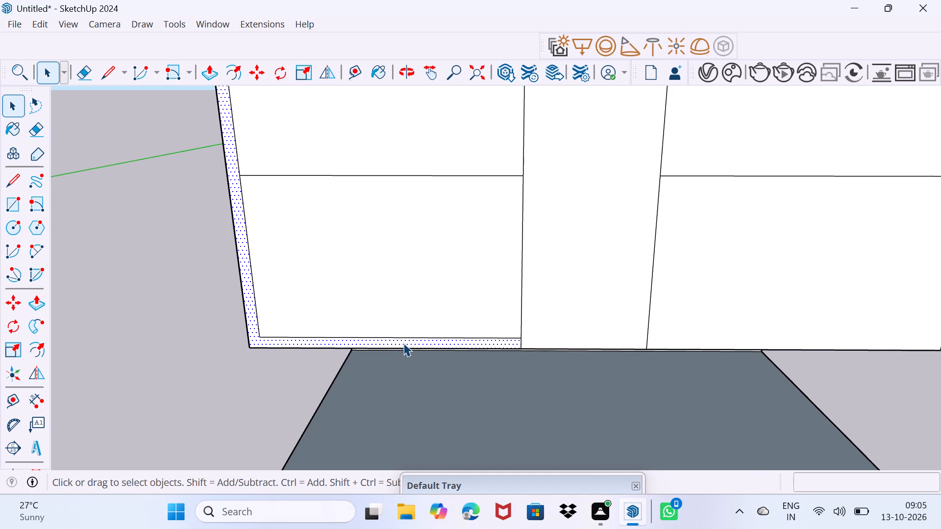
{"action": "key", "text": "p"}
{"action": "left_click", "coordinate": [403, 343]}
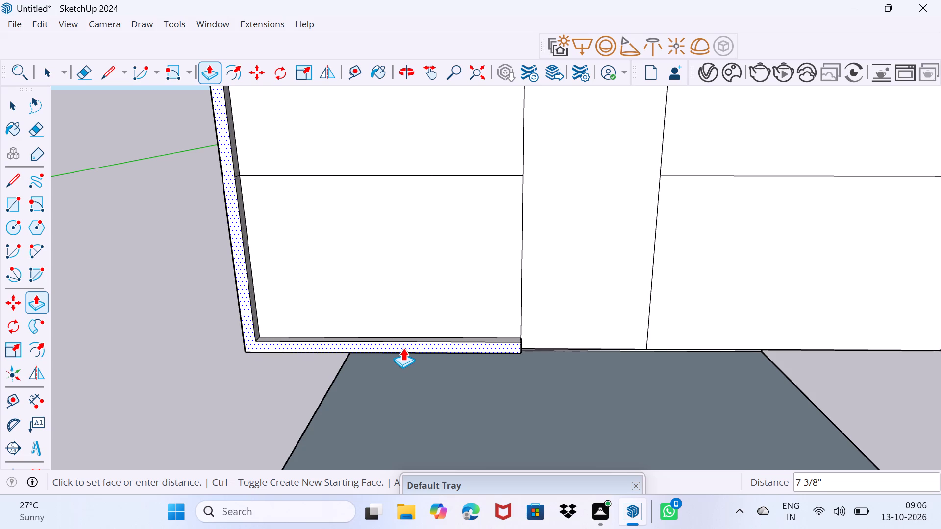
{"action": "left_click", "coordinate": [403, 348]}
{"action": "key", "text": "space"}
{"action": "left_click_drag", "start_coordinate": [365, 298], "coordinate": [371, 287]}
Erase the two short floor-line edges across the inner side of the projecting vertical border.
{"action": "scroll", "coordinate": [363, 291], "scroll_direction": "down", "scroll_amount": 3}
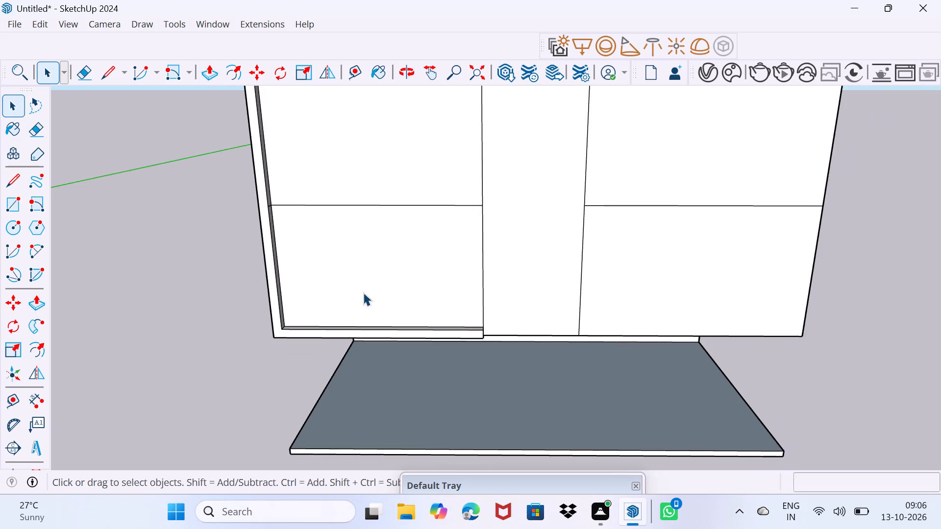
{"action": "middle_click_drag", "start_coordinate": [363, 295], "coordinate": [287, 354]}
{"action": "scroll", "coordinate": [248, 224], "scroll_direction": "up", "scroll_amount": 3}
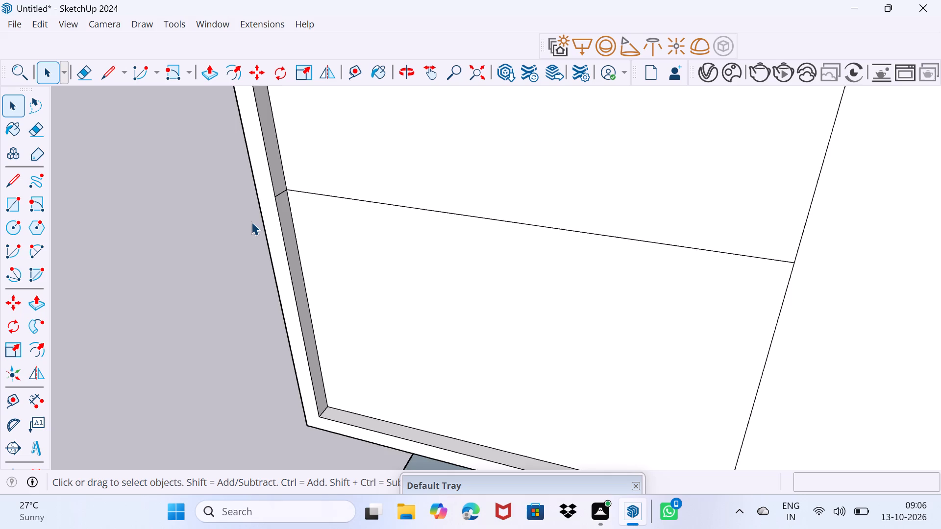
{"action": "scroll", "coordinate": [251, 222], "scroll_direction": "up", "scroll_amount": 2}
{"action": "middle_click_drag", "start_coordinate": [283, 213], "coordinate": [257, 239]}
{"action": "key", "text": "e"}
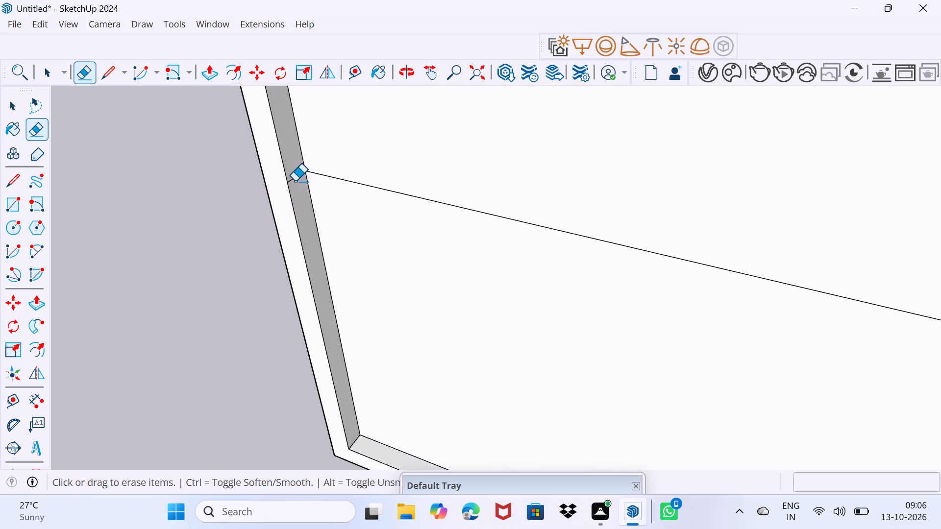
{"action": "left_click", "coordinate": [295, 181]}
{"action": "scroll", "coordinate": [306, 190], "scroll_direction": "down", "scroll_amount": 3}
{"action": "middle_click_drag", "start_coordinate": [307, 193], "coordinate": [371, 521]}
{"action": "scroll", "coordinate": [371, 521], "scroll_direction": "down", "scroll_amount": 1}
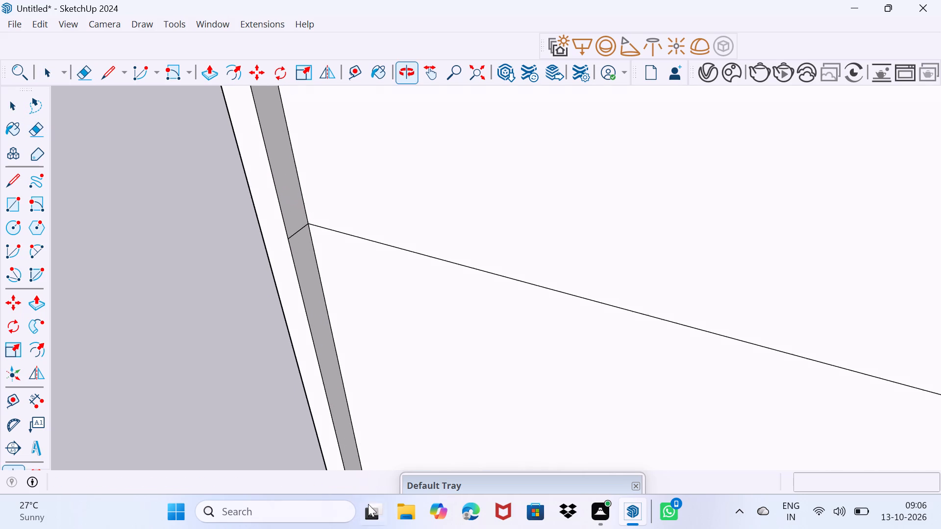
{"action": "scroll", "coordinate": [368, 504], "scroll_direction": "down", "scroll_amount": 1}
{"action": "left_click_drag", "start_coordinate": [298, 234], "coordinate": [293, 219]}
{"action": "scroll", "coordinate": [293, 216], "scroll_direction": "down", "scroll_amount": 4}
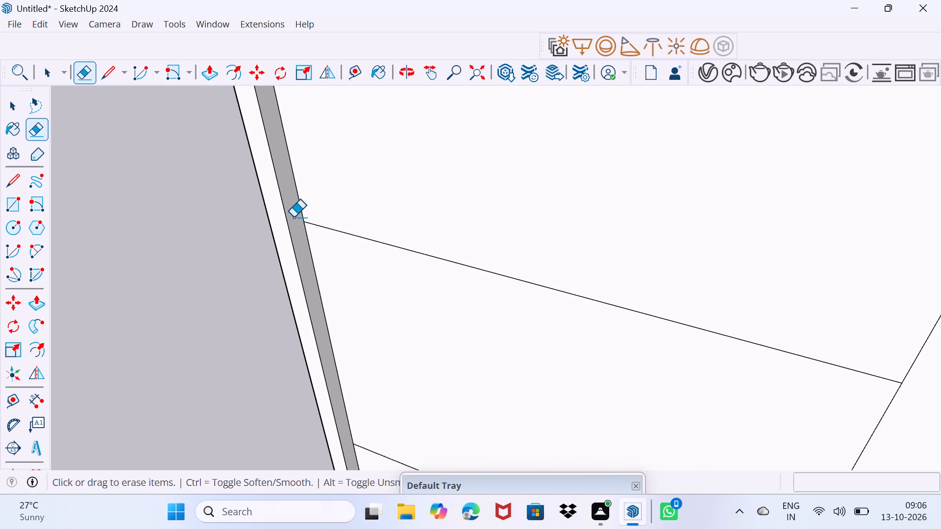
Draw a rectangle about 7 3/8" by 7 3/8" at the top of the projecting vertical border's inner side.
{"action": "middle_click_drag", "start_coordinate": [298, 216], "coordinate": [341, 520], "text": "shift"}
{"action": "scroll", "coordinate": [281, 314], "scroll_direction": "down", "scroll_amount": 8}
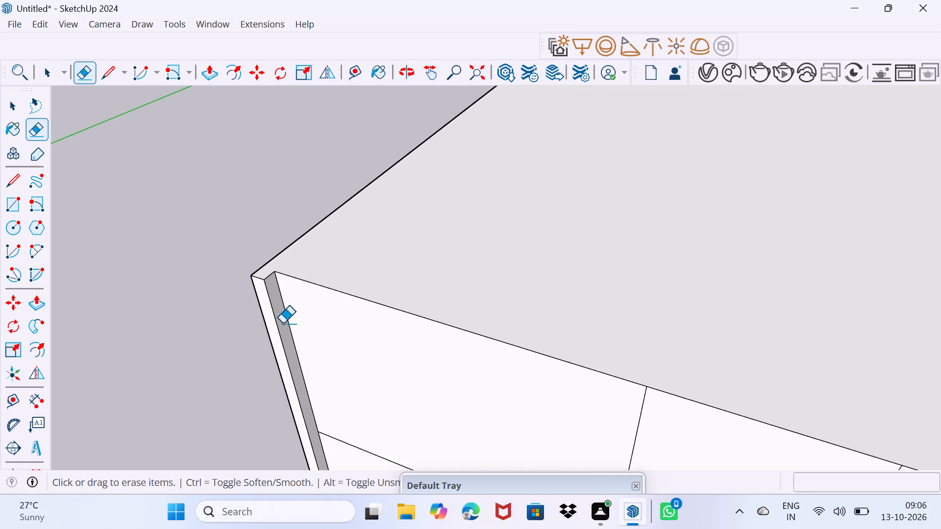
{"action": "middle_click_drag", "start_coordinate": [291, 359], "coordinate": [446, 282]}
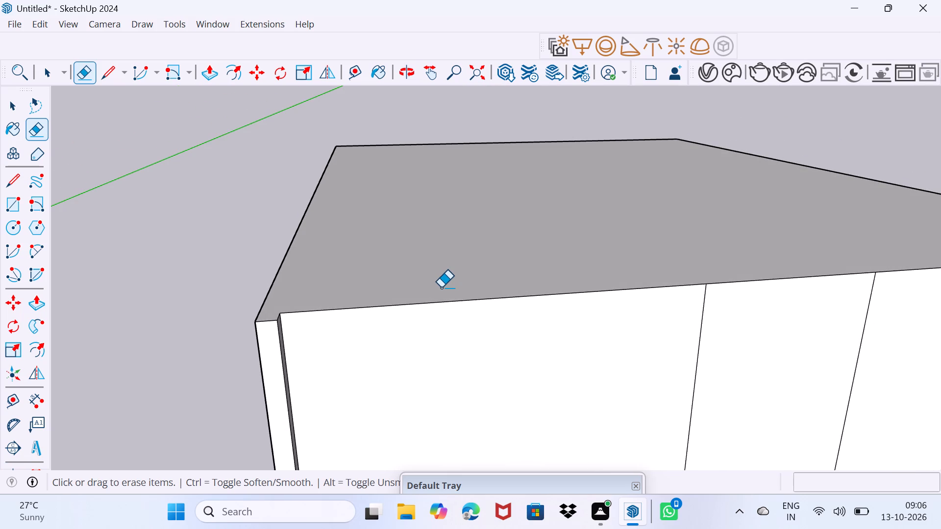
{"action": "scroll", "coordinate": [441, 288], "scroll_direction": "up", "scroll_amount": 1}
{"action": "middle_click_drag", "start_coordinate": [401, 363], "coordinate": [326, 365]}
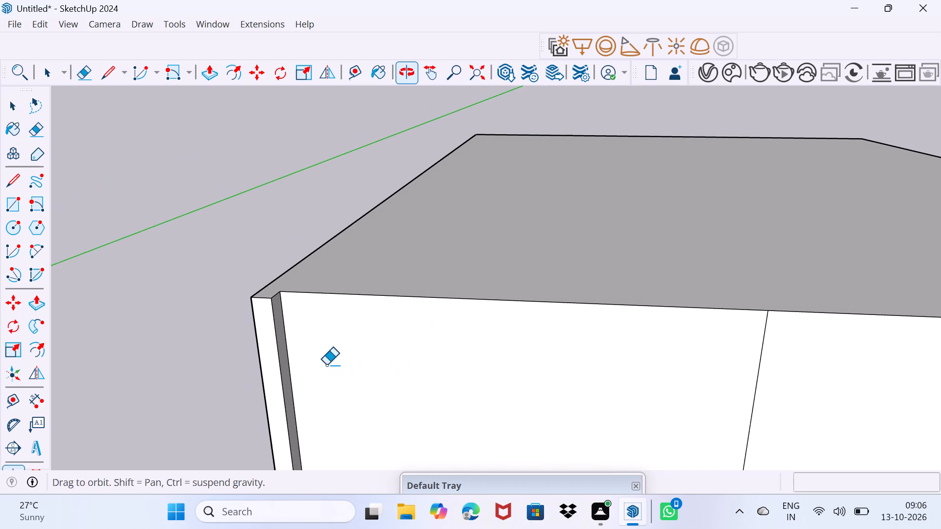
{"action": "key", "text": "space"}
{"action": "scroll", "coordinate": [296, 340], "scroll_direction": "up", "scroll_amount": 2}
{"action": "middle_click_drag", "start_coordinate": [294, 339], "coordinate": [271, 343]}
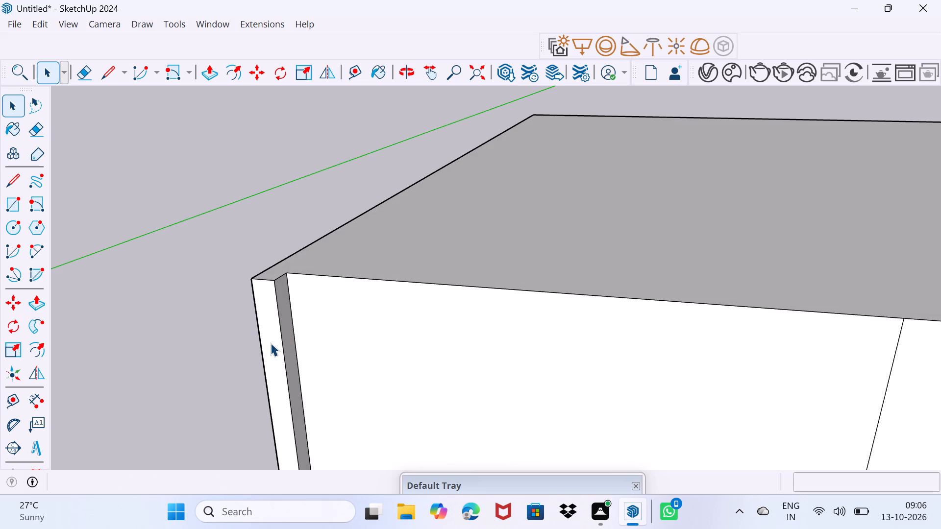
{"action": "key", "text": "r"}
{"action": "left_click", "coordinate": [273, 285]}
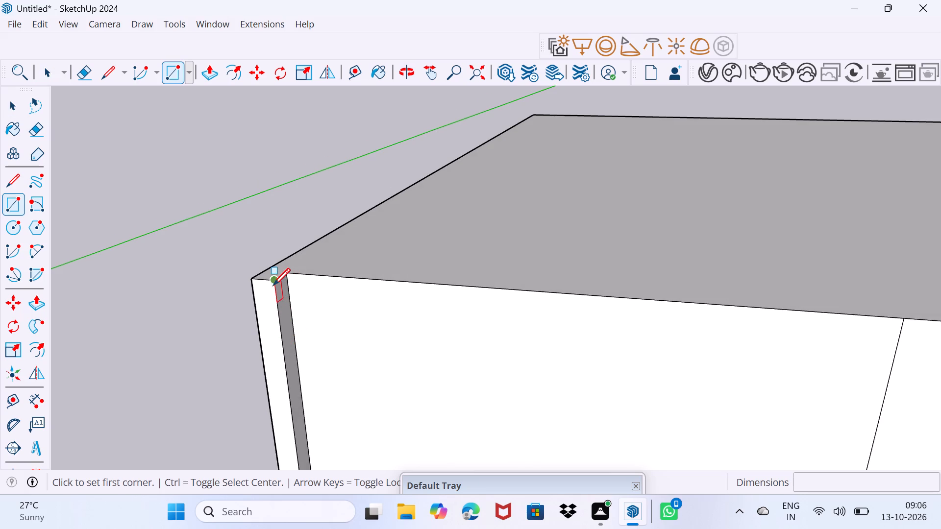
{"action": "left_click", "coordinate": [288, 294]}
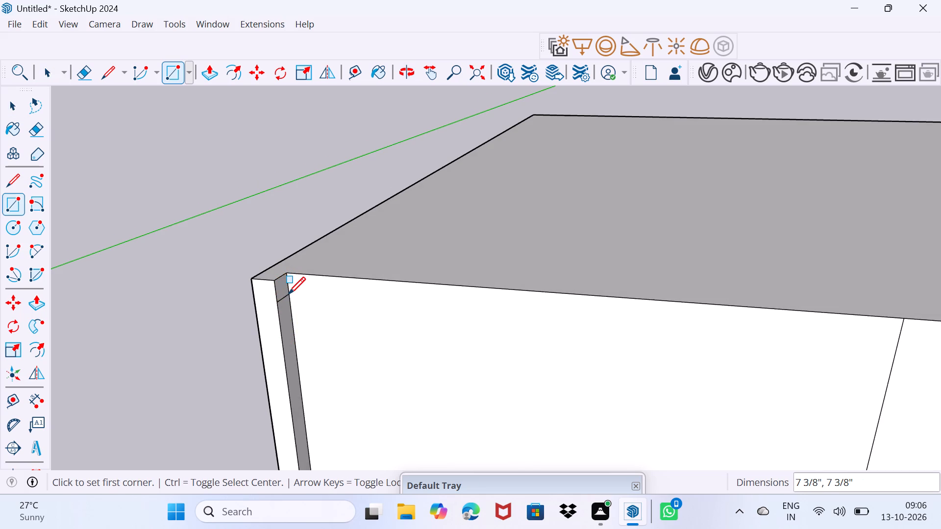
{"action": "key", "text": "space"}
Push/Pull the small square at the top of the vertical border along the facade to the near edge of the central strip.
{"action": "left_click", "coordinate": [283, 293]}
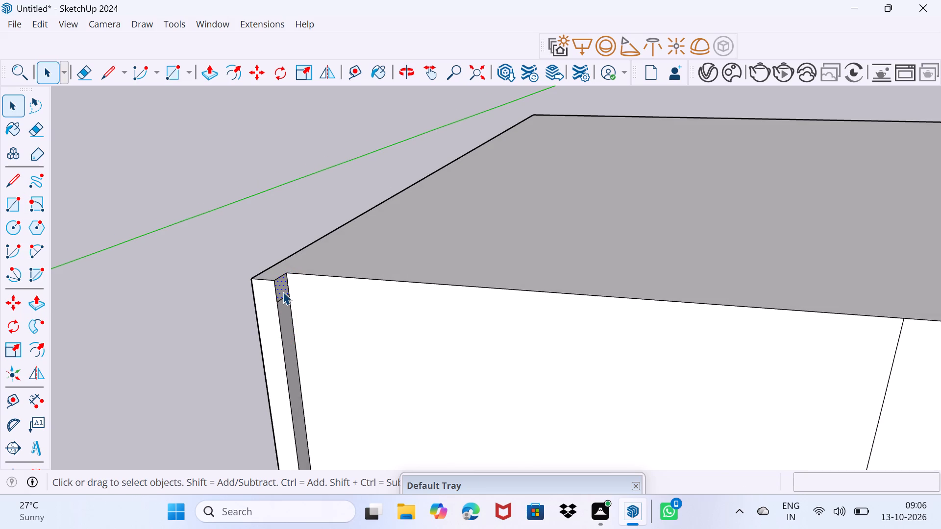
{"action": "key", "text": "p"}
{"action": "left_click", "coordinate": [283, 291]}
{"action": "scroll", "coordinate": [415, 294], "scroll_direction": "down", "scroll_amount": 15}
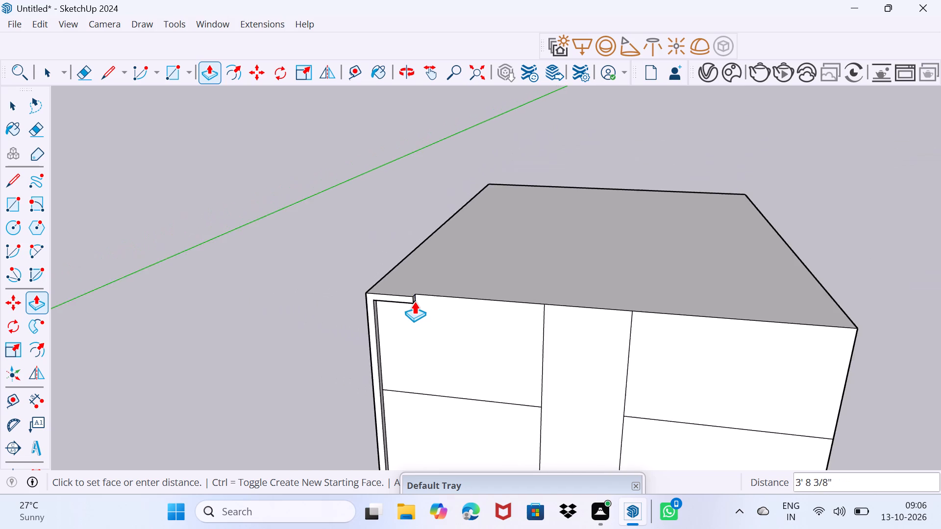
{"action": "scroll", "coordinate": [414, 301], "scroll_direction": "down", "scroll_amount": 7}
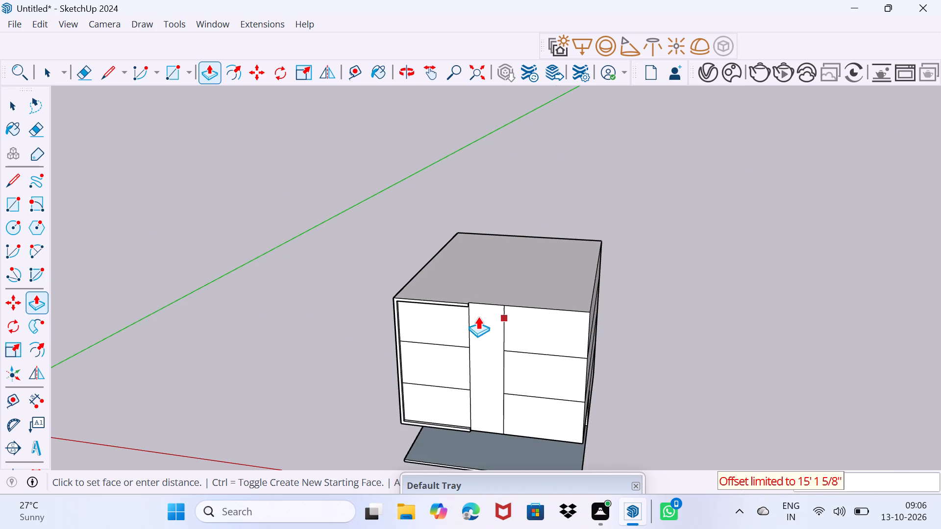
{"action": "left_click", "coordinate": [476, 316]}
Push/Pull the top border's end face about 7' 3 3/16" further, across the central strip to its far edge.
{"action": "scroll", "coordinate": [461, 307], "scroll_direction": "up", "scroll_amount": 14}
{"action": "middle_click_drag", "start_coordinate": [464, 307], "coordinate": [388, 325]}
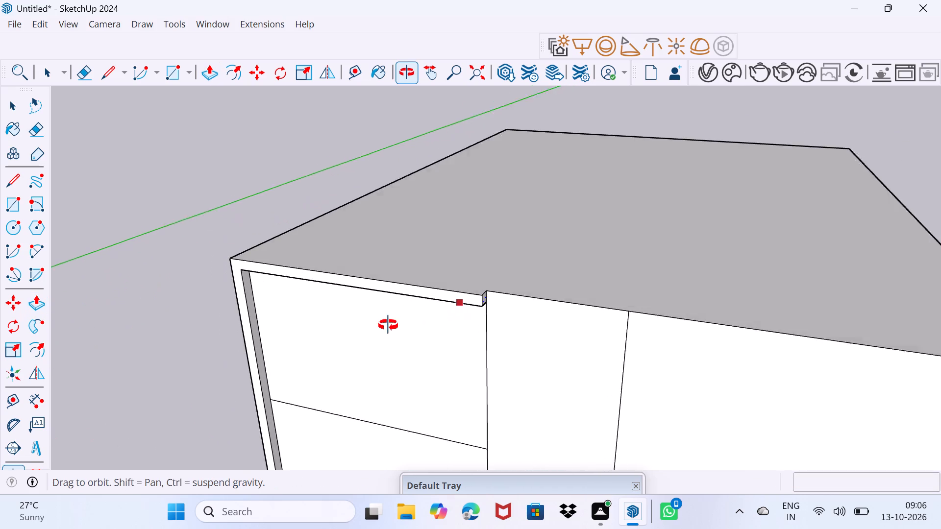
{"action": "middle_click_drag", "start_coordinate": [388, 325], "coordinate": [386, 325]}
{"action": "key", "text": "space"}
{"action": "left_click_drag", "start_coordinate": [455, 333], "coordinate": [461, 320]}
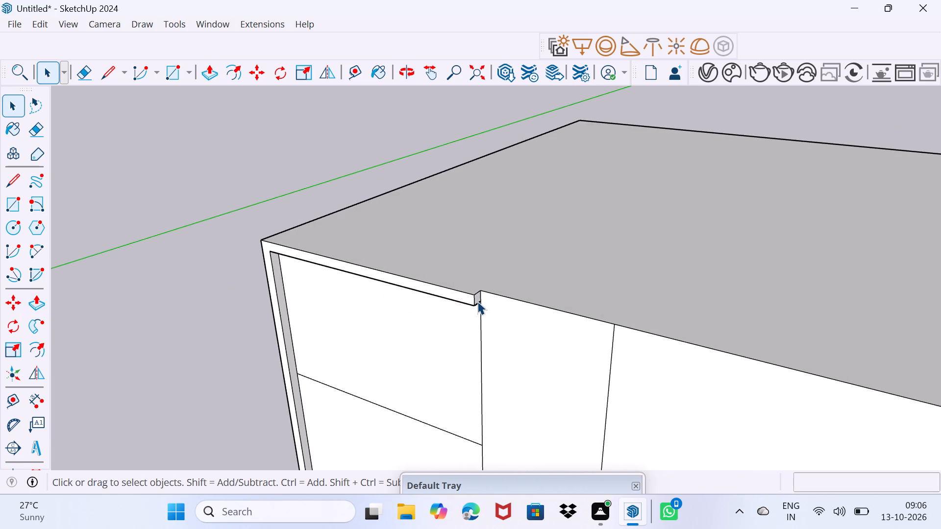
{"action": "left_click", "coordinate": [477, 300]}
{"action": "key", "text": "p"}
{"action": "left_click", "coordinate": [477, 300]}
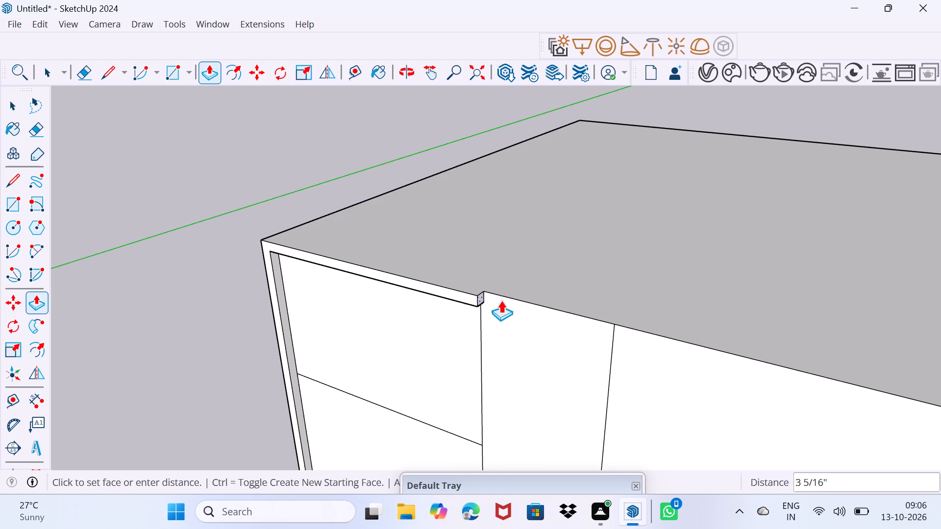
{"action": "scroll", "coordinate": [654, 334], "scroll_direction": "down", "scroll_amount": 8}
{"action": "left_click", "coordinate": [707, 360]}
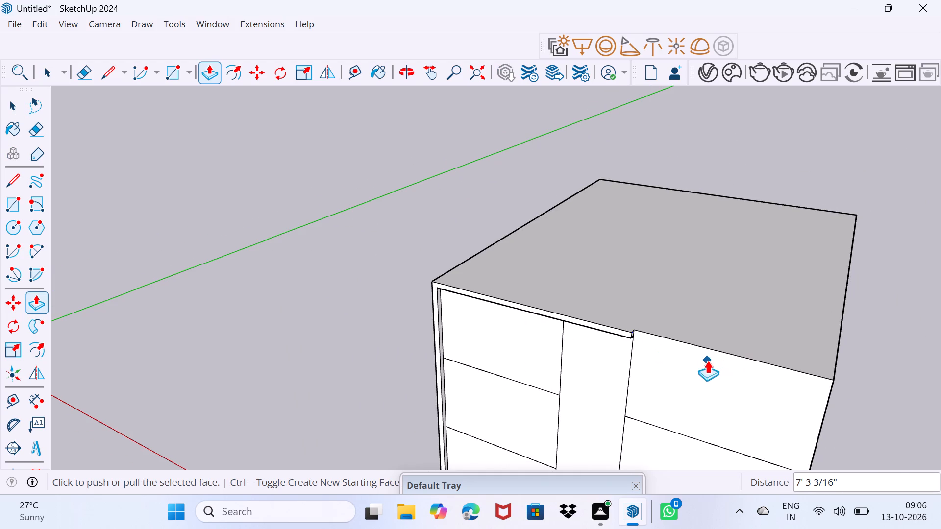
Push/Pull the top border's end face across the right front panels, extending it about 15' 5 1/4" towards the building corner.
{"action": "scroll", "coordinate": [632, 350], "scroll_direction": "up", "scroll_amount": 9}
{"action": "key", "text": "space"}
{"action": "left_click_drag", "start_coordinate": [632, 352], "coordinate": [639, 319]}
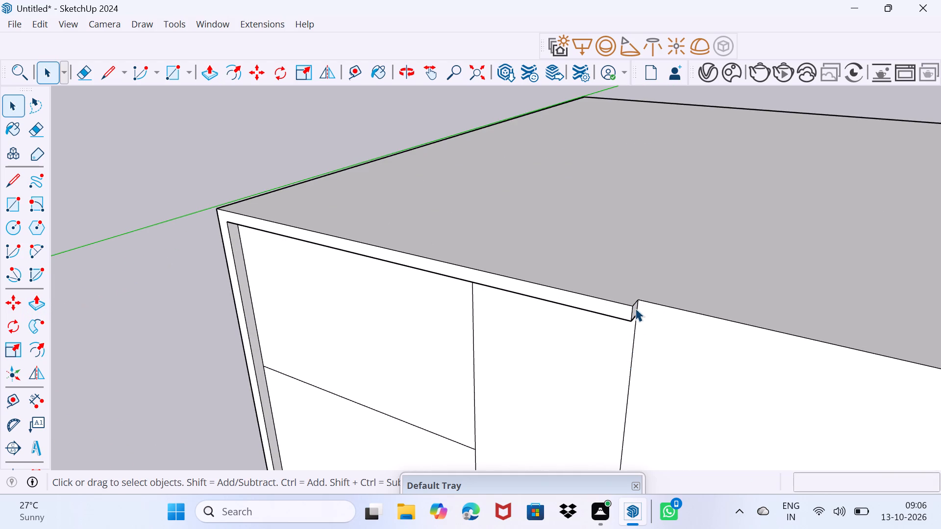
{"action": "left_click", "coordinate": [635, 309]}
{"action": "left_click", "coordinate": [635, 313]}
{"action": "scroll", "coordinate": [634, 322], "scroll_direction": "up", "scroll_amount": 7}
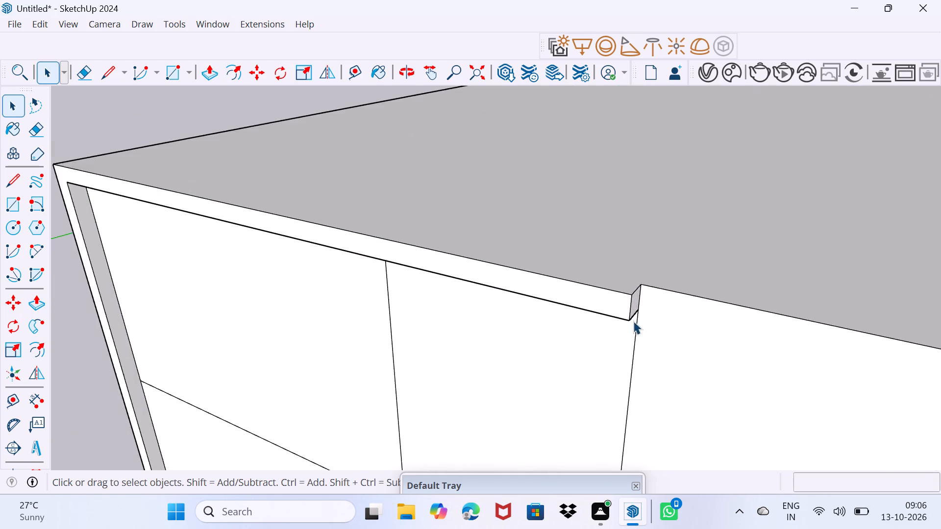
{"action": "scroll", "coordinate": [633, 321], "scroll_direction": "up", "scroll_amount": 2}
{"action": "left_click", "coordinate": [631, 296]}
{"action": "left_click_drag", "start_coordinate": [632, 299], "coordinate": [639, 289]}
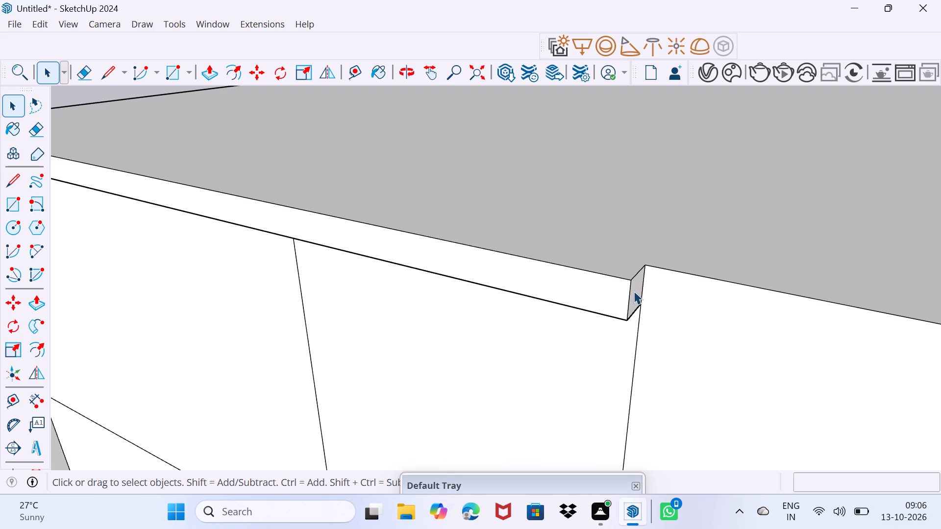
{"action": "left_click", "coordinate": [635, 292]}
{"action": "key", "text": "p"}
{"action": "left_click", "coordinate": [635, 292]}
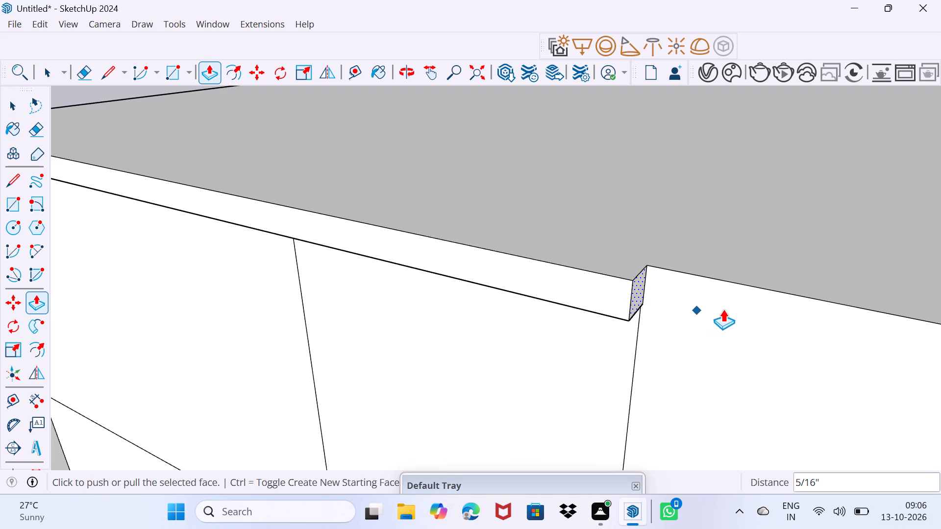
{"action": "scroll", "coordinate": [708, 319], "scroll_direction": "down", "scroll_amount": 4}
{"action": "left_click", "coordinate": [735, 333]}
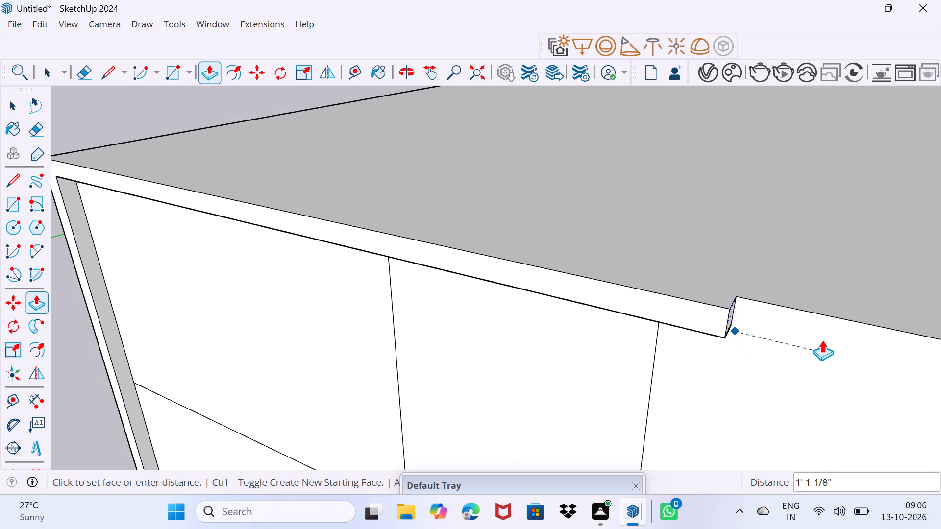
{"action": "scroll", "coordinate": [824, 343], "scroll_direction": "down", "scroll_amount": 8}
{"action": "middle_click_drag", "start_coordinate": [822, 347], "coordinate": [378, 263], "text": "shift"}
{"action": "middle_click_drag", "start_coordinate": [801, 355], "coordinate": [680, 352]}
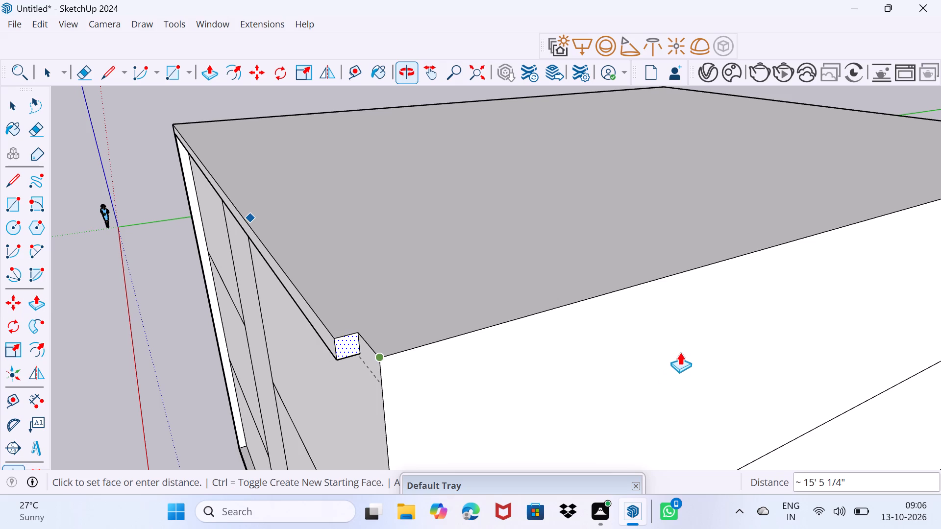
{"action": "left_click", "coordinate": [487, 367]}
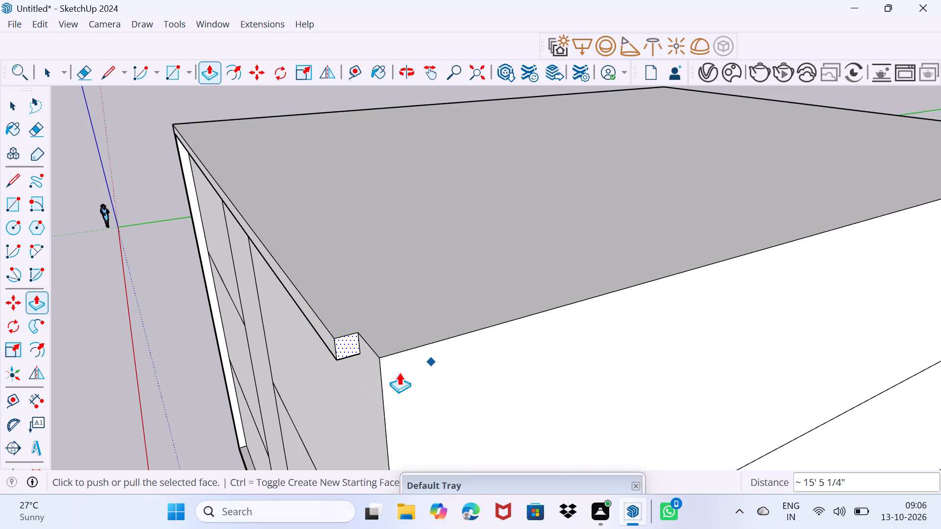
Push/Pull the end face of the top border the remaining short distance to the building's right front corner.
{"action": "scroll", "coordinate": [336, 365], "scroll_direction": "up", "scroll_amount": 14}
{"action": "left_click", "coordinate": [348, 339]}
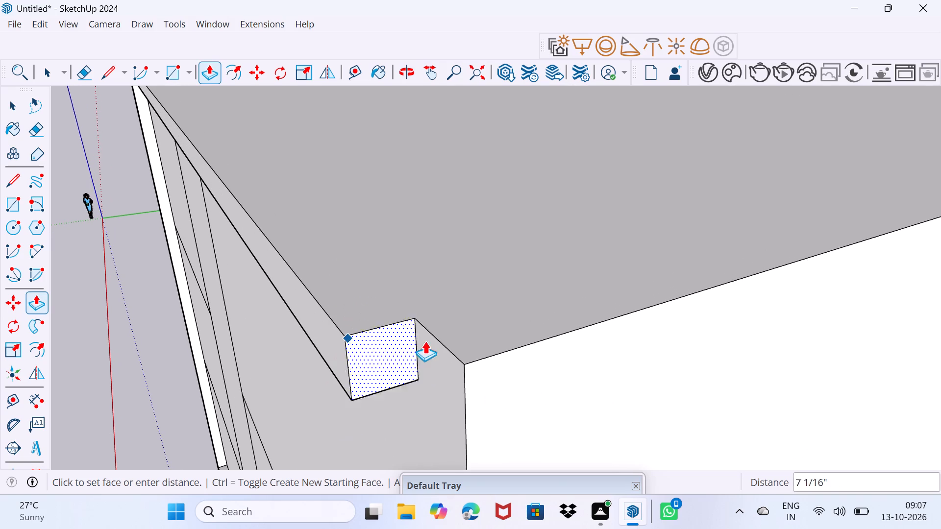
{"action": "left_click", "coordinate": [477, 361]}
{"action": "key", "text": "space"}
{"action": "left_click_drag", "start_coordinate": [441, 397], "coordinate": [453, 368]}
Examine the projecting border around the front facade, from its top run down to the end of the bottom run.
{"action": "scroll", "coordinate": [438, 361], "scroll_direction": "down", "scroll_amount": 17}
{"action": "middle_click_drag", "start_coordinate": [377, 434], "coordinate": [424, 412]}
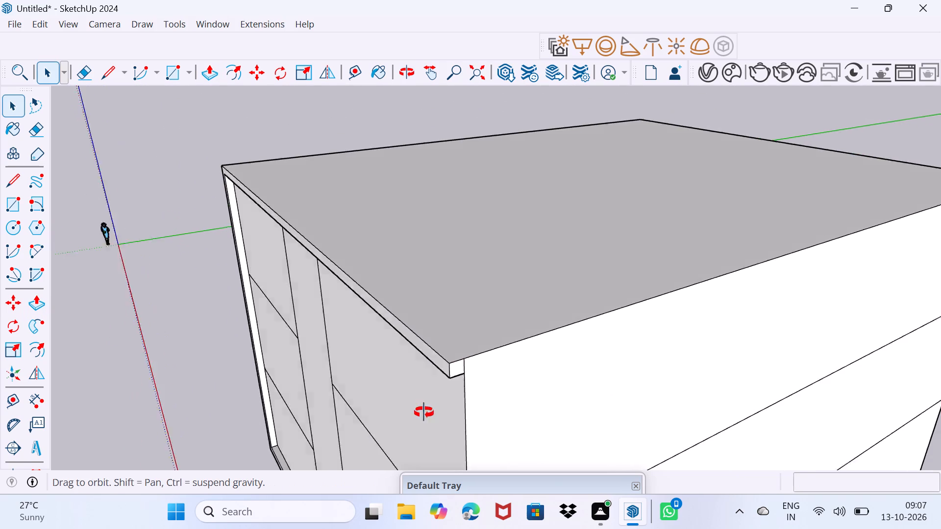
{"action": "middle_click_drag", "start_coordinate": [424, 412], "coordinate": [531, 343]}
{"action": "scroll", "coordinate": [526, 343], "scroll_direction": "down", "scroll_amount": 8}
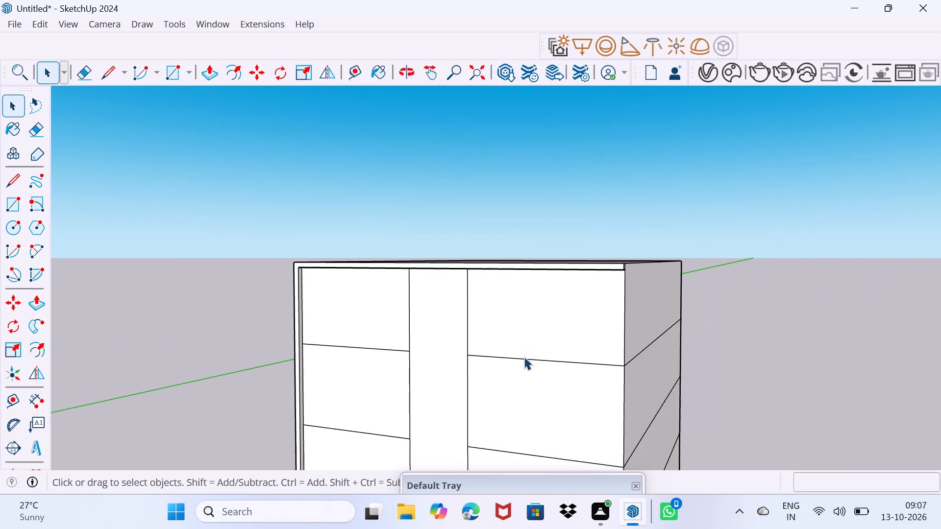
{"action": "middle_click_drag", "start_coordinate": [524, 360], "coordinate": [534, 233], "text": "shift"}
{"action": "scroll", "coordinate": [458, 403], "scroll_direction": "up", "scroll_amount": 2}
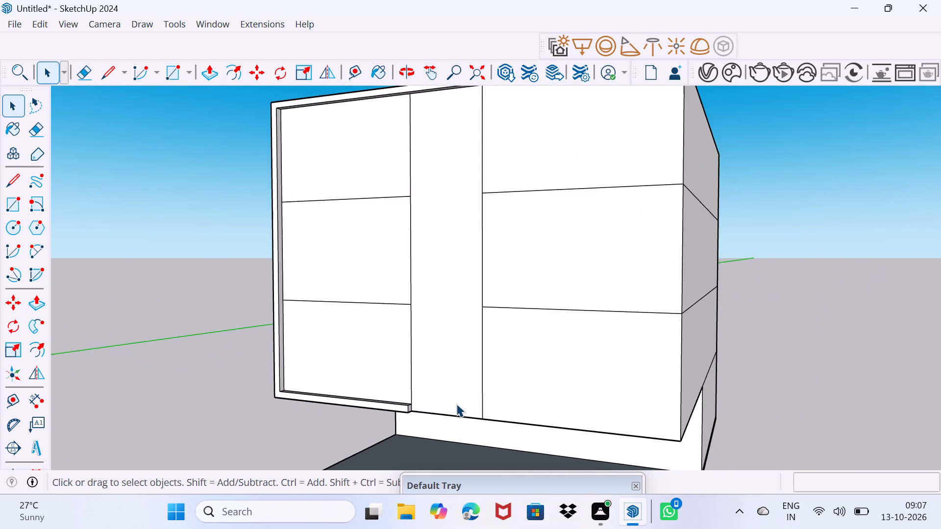
{"action": "scroll", "coordinate": [456, 404], "scroll_direction": "up", "scroll_amount": 2}
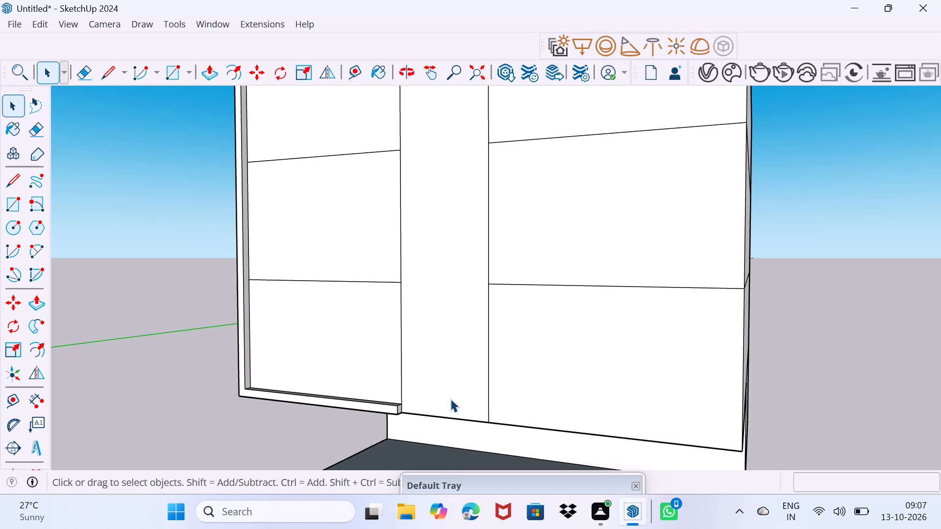
{"action": "scroll", "coordinate": [446, 403], "scroll_direction": "down", "scroll_amount": 3}
{"action": "middle_click_drag", "start_coordinate": [485, 376], "coordinate": [447, 419]}
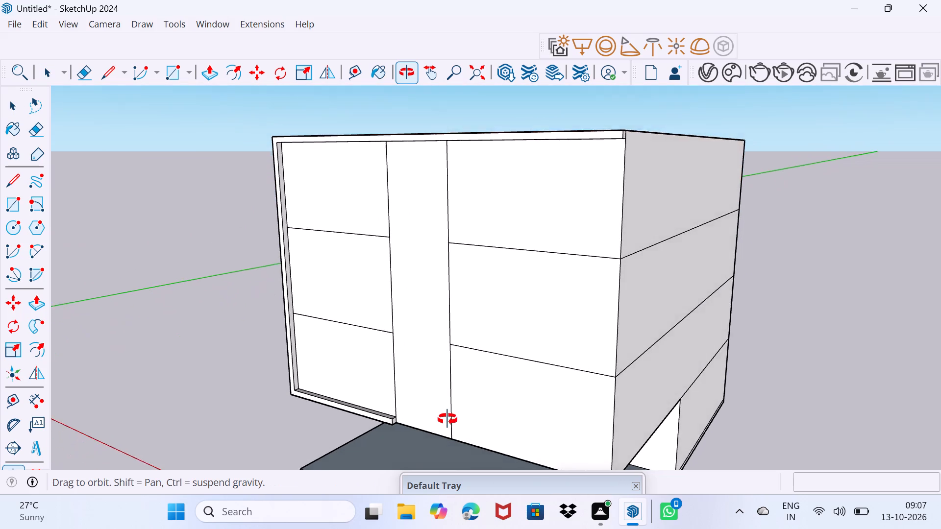
{"action": "middle_click_drag", "start_coordinate": [447, 419], "coordinate": [466, 410]}
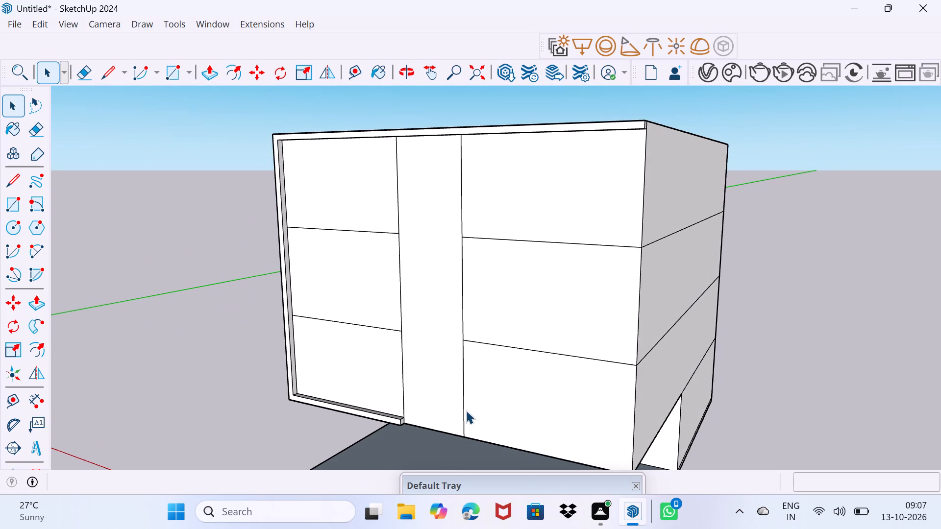
Push/Pull the front face of the continuous border outward about 5 1/2" more from the facade.
{"action": "scroll", "coordinate": [474, 394], "scroll_direction": "up", "scroll_amount": 2}
{"action": "middle_click_drag", "start_coordinate": [517, 303], "coordinate": [524, 365]}
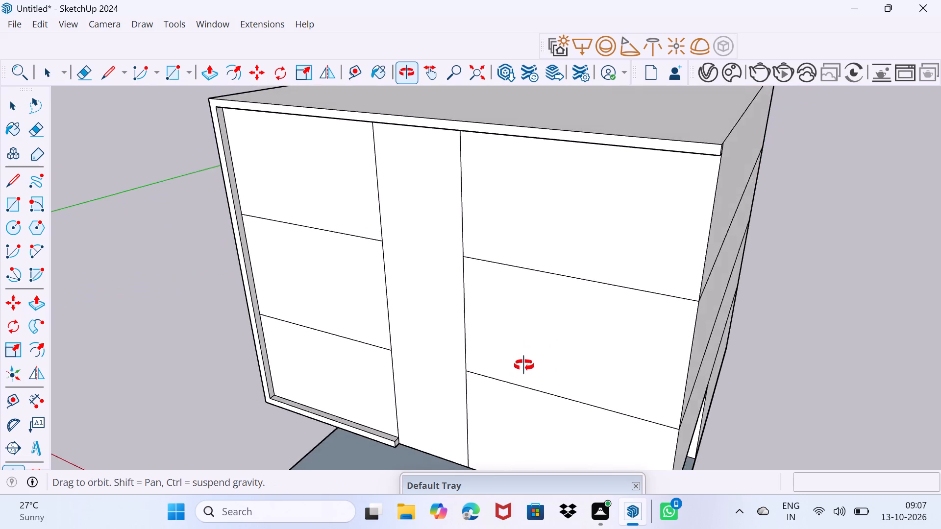
{"action": "middle_click_drag", "start_coordinate": [524, 365], "coordinate": [571, 376]}
{"action": "scroll", "coordinate": [679, 133], "scroll_direction": "up", "scroll_amount": 3}
{"action": "left_click", "coordinate": [675, 155]}
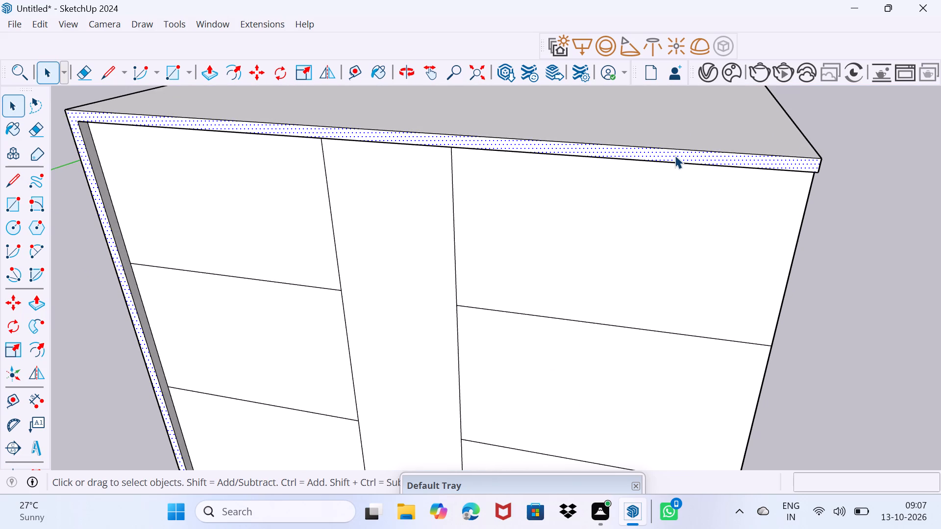
{"action": "key", "text": "p"}
{"action": "left_click", "coordinate": [675, 155]}
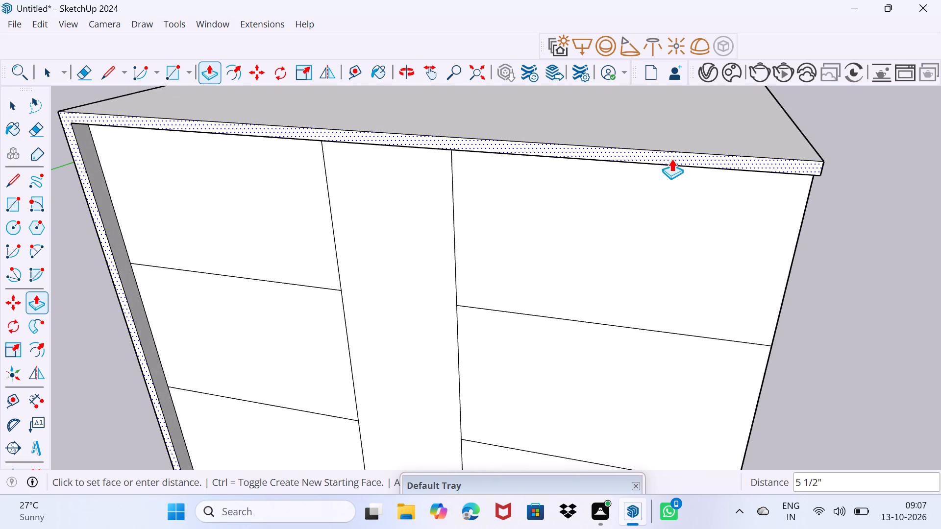
{"action": "left_click", "coordinate": [671, 159]}
{"action": "key", "text": "space"}
{"action": "left_click_drag", "start_coordinate": [430, 320], "coordinate": [435, 307]}
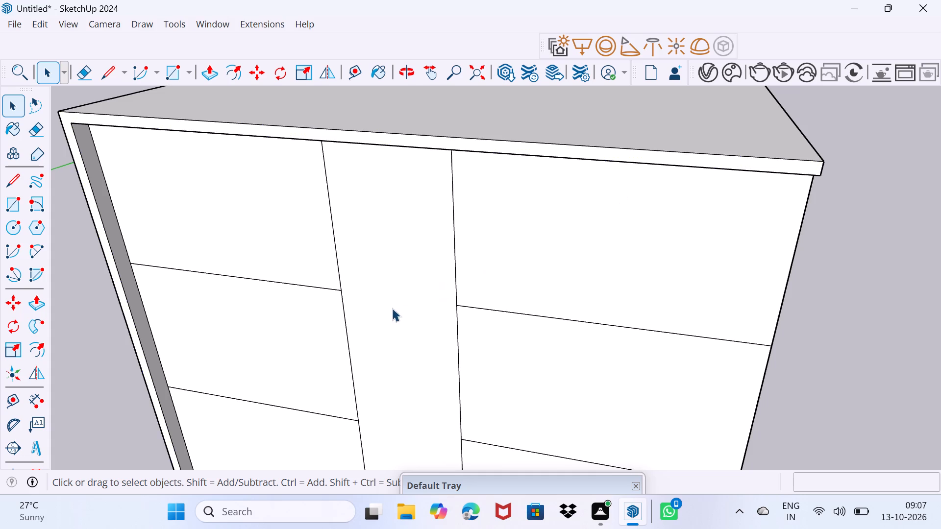
Copy the upper floor line of the left front panels 8" downward.
{"action": "scroll", "coordinate": [389, 313], "scroll_direction": "down", "scroll_amount": 4}
{"action": "middle_click_drag", "start_coordinate": [385, 341], "coordinate": [406, 315]}
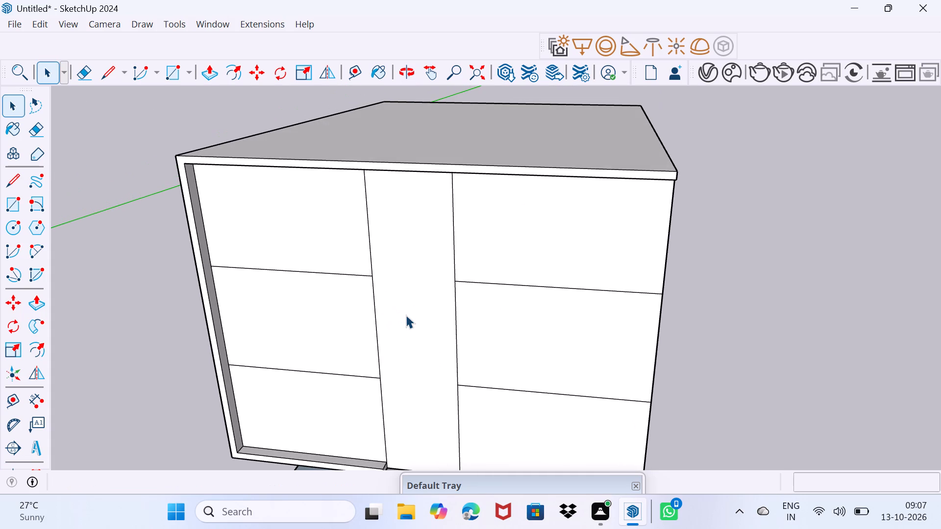
{"action": "scroll", "coordinate": [304, 292], "scroll_direction": "up", "scroll_amount": 1}
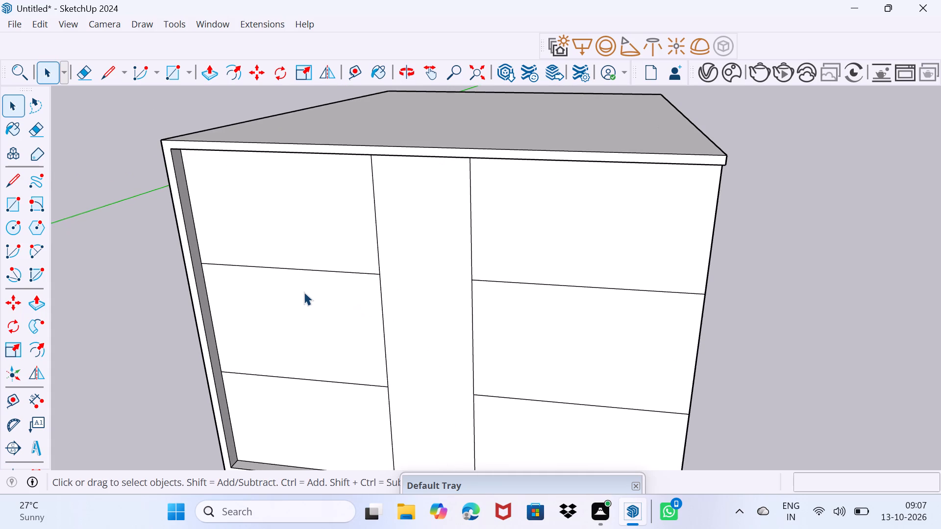
{"action": "middle_click_drag", "start_coordinate": [302, 296], "coordinate": [335, 252]}
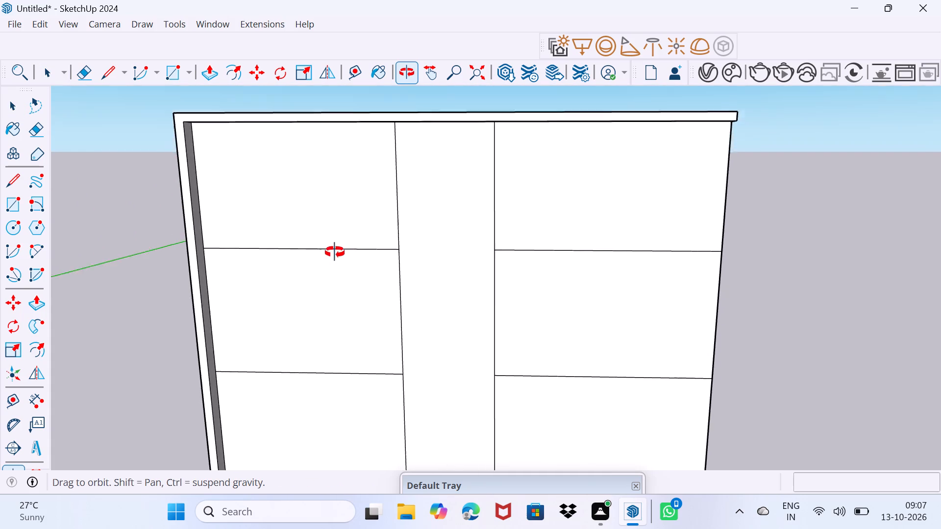
{"action": "middle_click_drag", "start_coordinate": [335, 252], "coordinate": [336, 243]}
{"action": "left_click", "coordinate": [393, 239]}
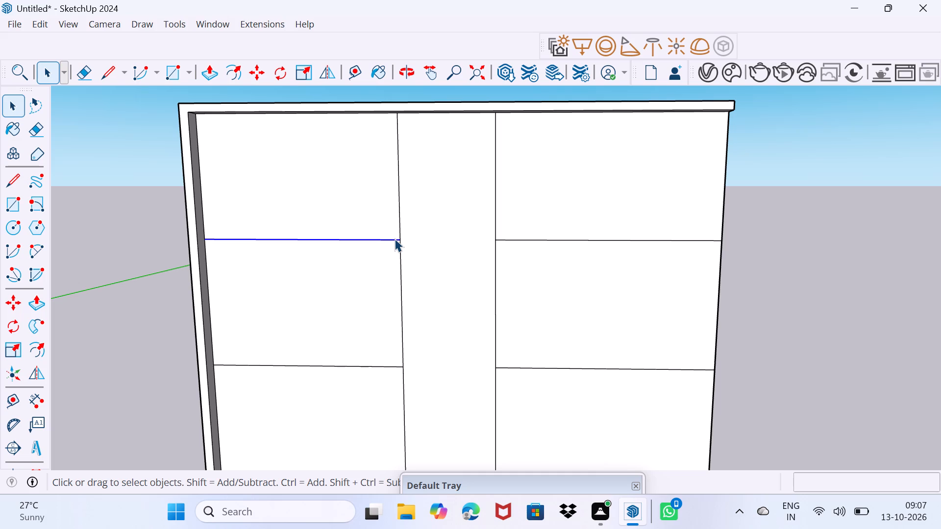
{"action": "key", "text": "m"}
{"action": "left_click", "coordinate": [398, 239]}
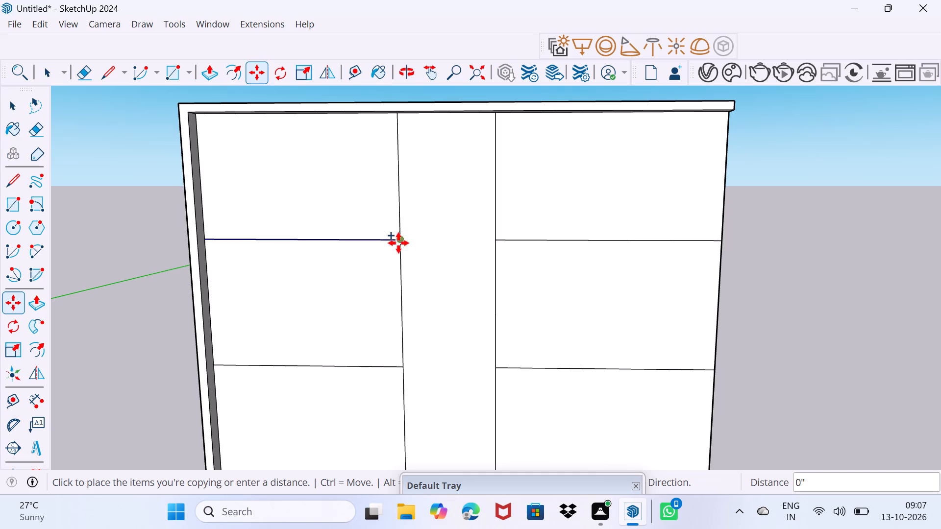
{"action": "type", "text": "8\""}
{"action": "key", "text": "Return"}
{"action": "key", "text": "space"}
{"action": "left_click_drag", "start_coordinate": [395, 296], "coordinate": [408, 270]}
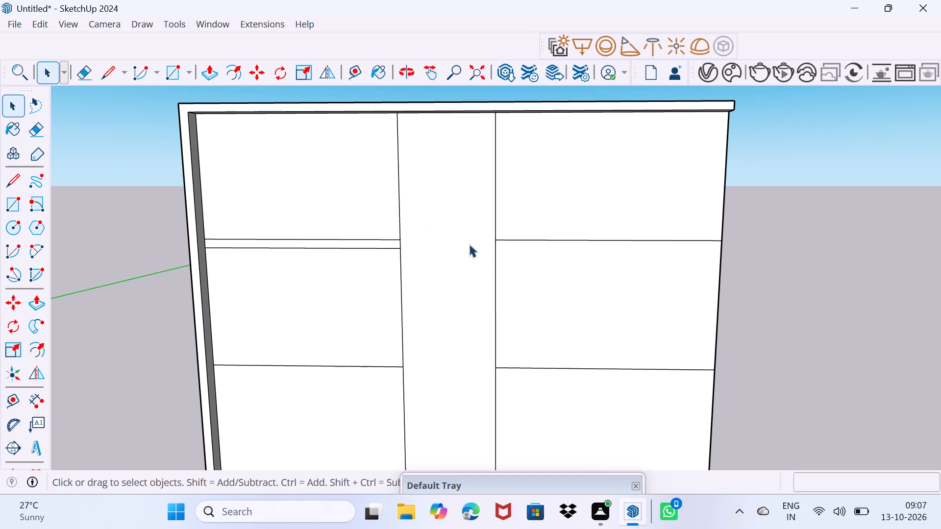
Copy the upper floor line of the right front panels 8" downward.
{"action": "left_click", "coordinate": [519, 240]}
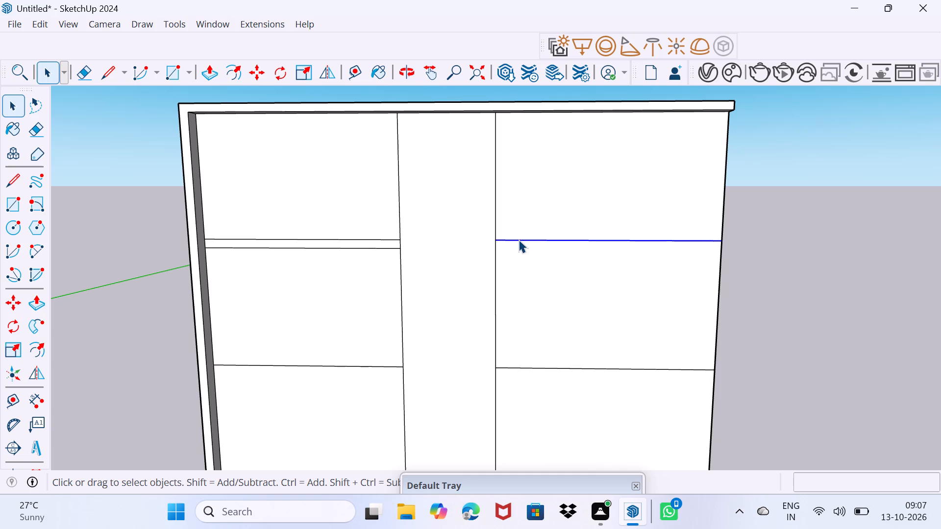
{"action": "key", "text": "m"}
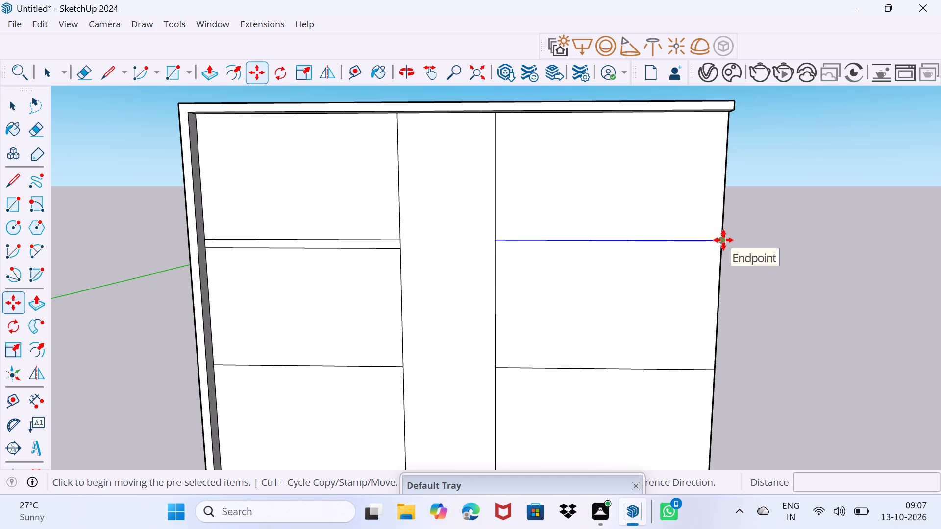
{"action": "left_click", "coordinate": [723, 240]}
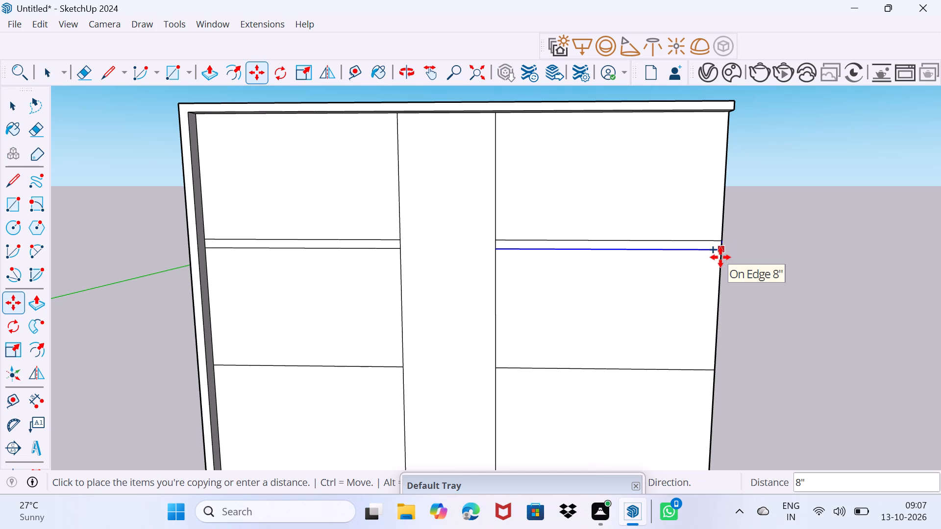
{"action": "type", "text": "8\""}
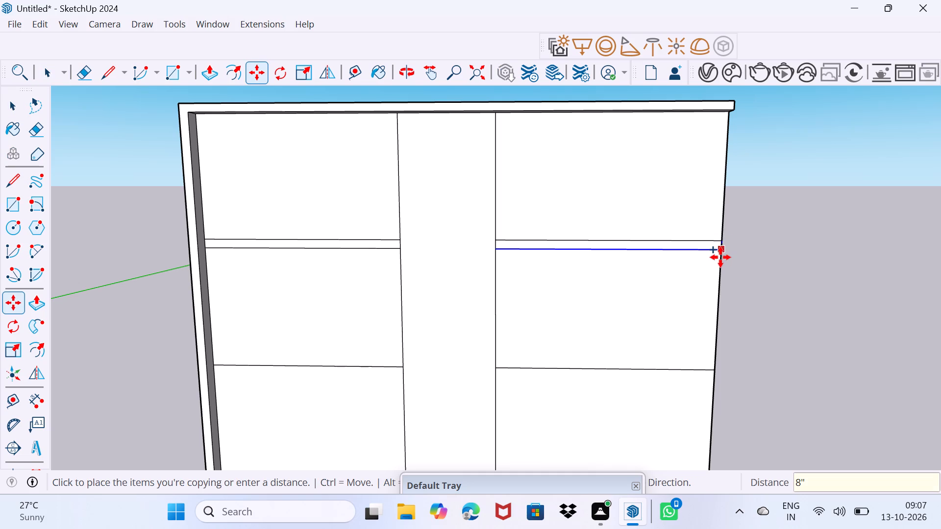
{"action": "key", "text": "Return"}
{"action": "key", "text": "space"}
{"action": "left_click_drag", "start_coordinate": [676, 306], "coordinate": [686, 294]}
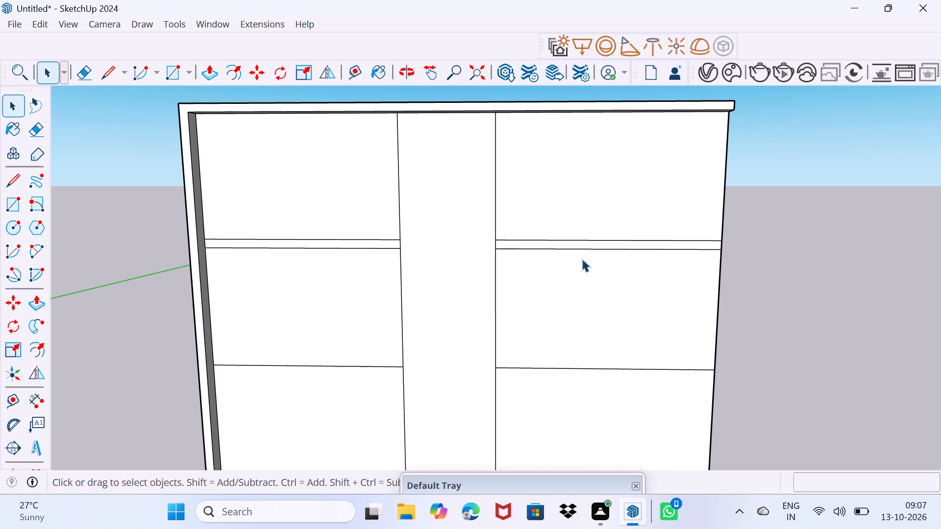
Push/Pull the upper floor band on the left front panels outward 1' 7/8", flush with the border's front face.
{"action": "scroll", "coordinate": [570, 259], "scroll_direction": "up", "scroll_amount": 2}
{"action": "scroll", "coordinate": [566, 259], "scroll_direction": "down", "scroll_amount": 3}
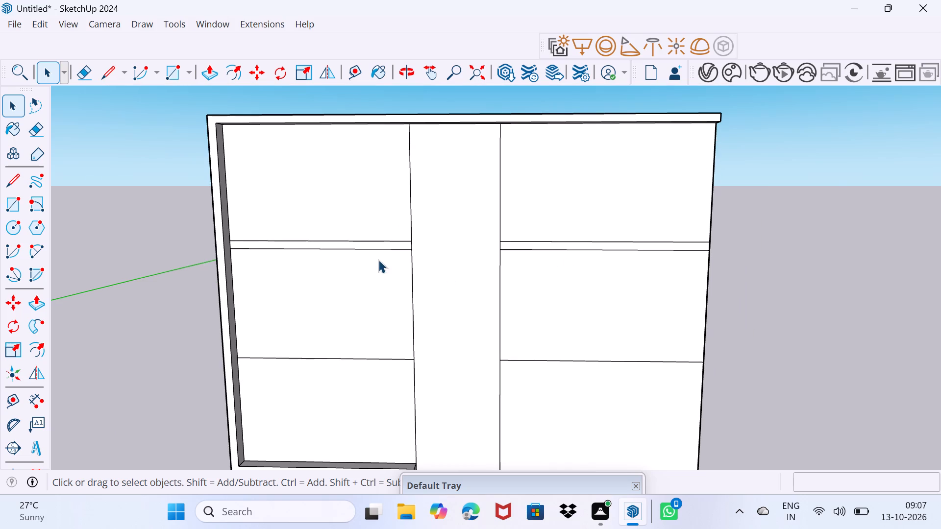
{"action": "scroll", "coordinate": [378, 259], "scroll_direction": "up", "scroll_amount": 4}
{"action": "scroll", "coordinate": [378, 259], "scroll_direction": "down", "scroll_amount": 3}
{"action": "scroll", "coordinate": [381, 246], "scroll_direction": "up", "scroll_amount": 3}
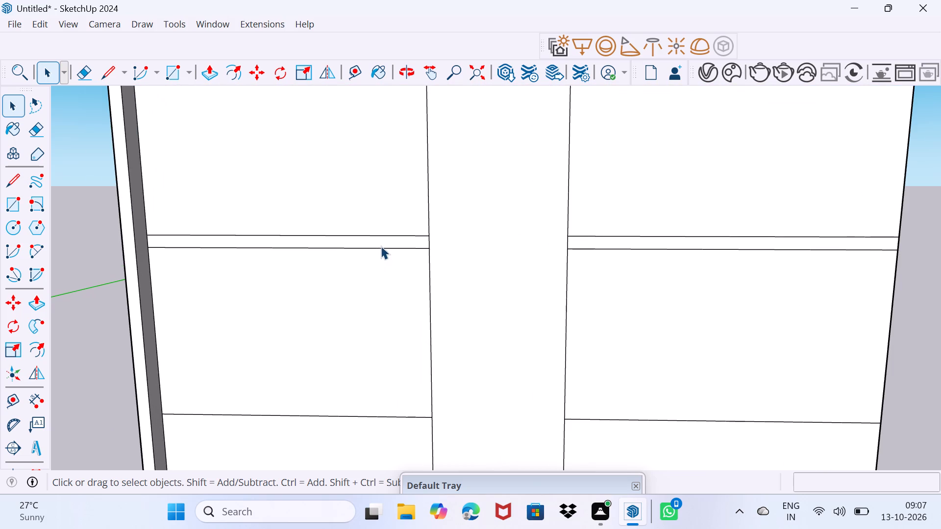
{"action": "left_click", "coordinate": [381, 241]}
{"action": "key", "text": "p"}
{"action": "left_click", "coordinate": [381, 241]}
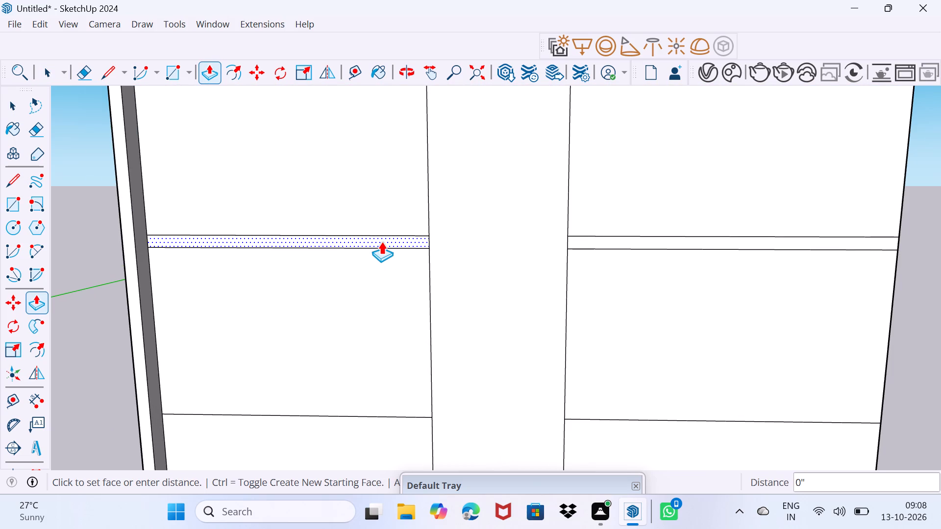
{"action": "left_click", "coordinate": [132, 283]}
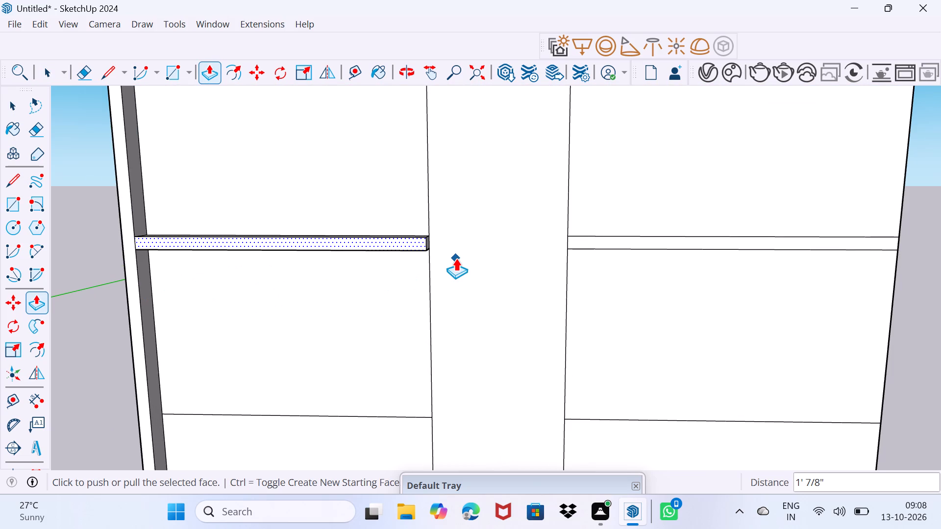
{"action": "key", "text": "space"}
Push/Pull the upper floor band on the right front panels outward 1' 7/8", level with the left band.
{"action": "scroll", "coordinate": [456, 258], "scroll_direction": "down", "scroll_amount": 4}
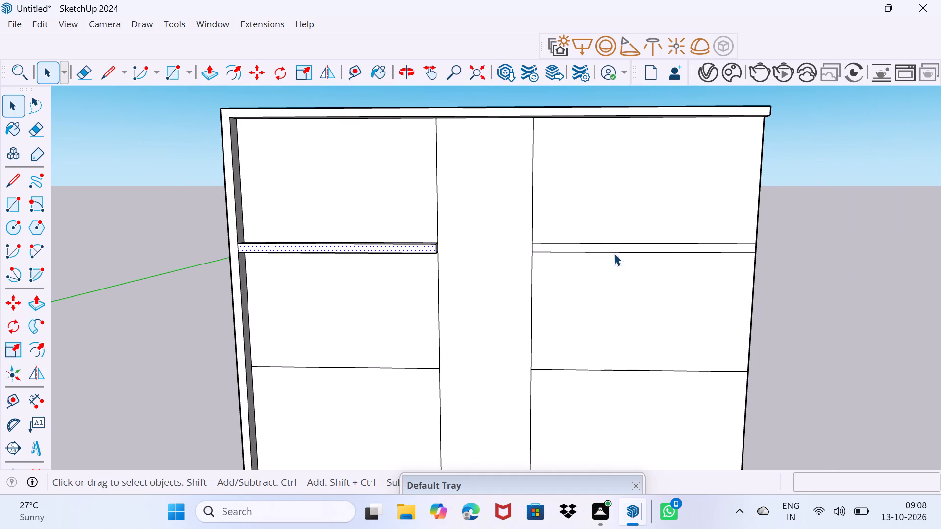
{"action": "left_click", "coordinate": [578, 246]}
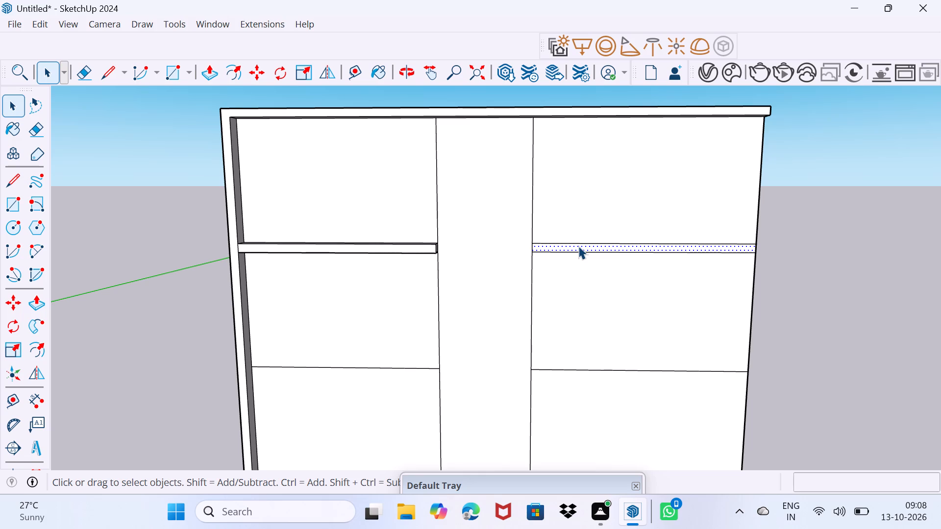
{"action": "key", "text": "p"}
{"action": "left_click", "coordinate": [578, 246]}
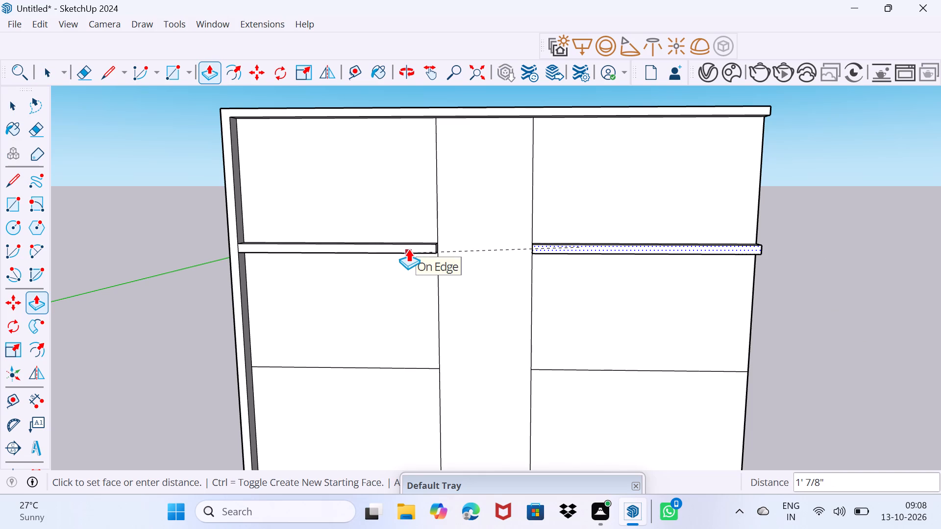
{"action": "left_click", "coordinate": [408, 249]}
{"action": "middle_click_drag", "start_coordinate": [475, 265], "coordinate": [528, 288]}
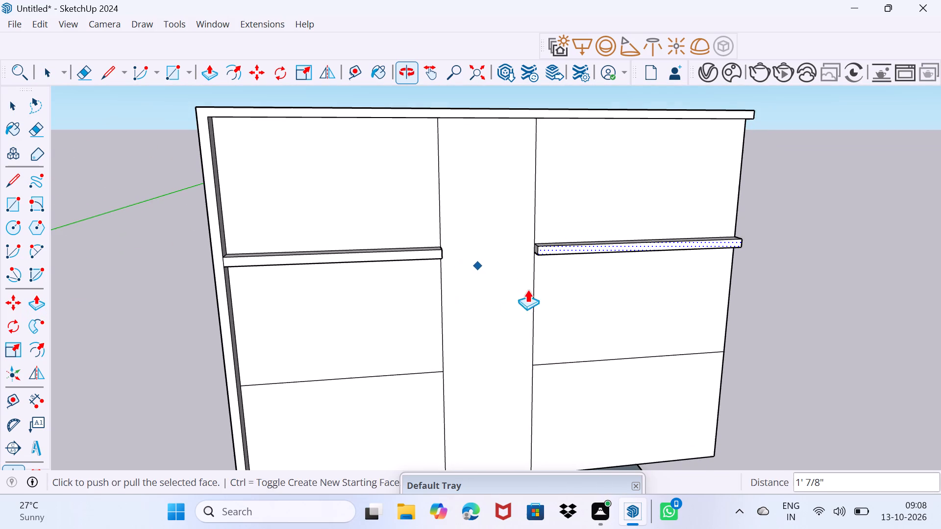
{"action": "key", "text": "space"}
{"action": "left_click_drag", "start_coordinate": [482, 357], "coordinate": [485, 325]}
Copy the lower floor lines of both the left and right front panels 8" downward together.
{"action": "scroll", "coordinate": [464, 338], "scroll_direction": "down", "scroll_amount": 2}
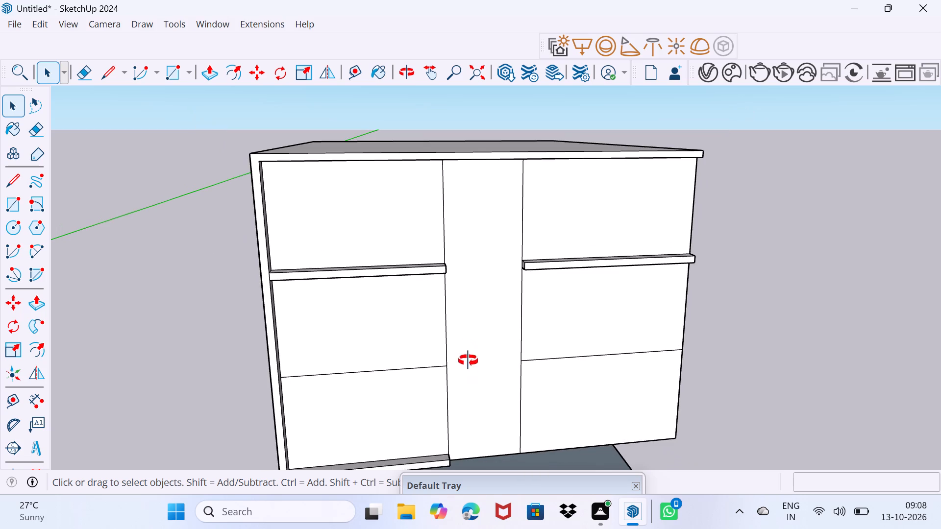
{"action": "middle_click_drag", "start_coordinate": [468, 361], "coordinate": [435, 255]}
{"action": "scroll", "coordinate": [387, 295], "scroll_direction": "up", "scroll_amount": 3}
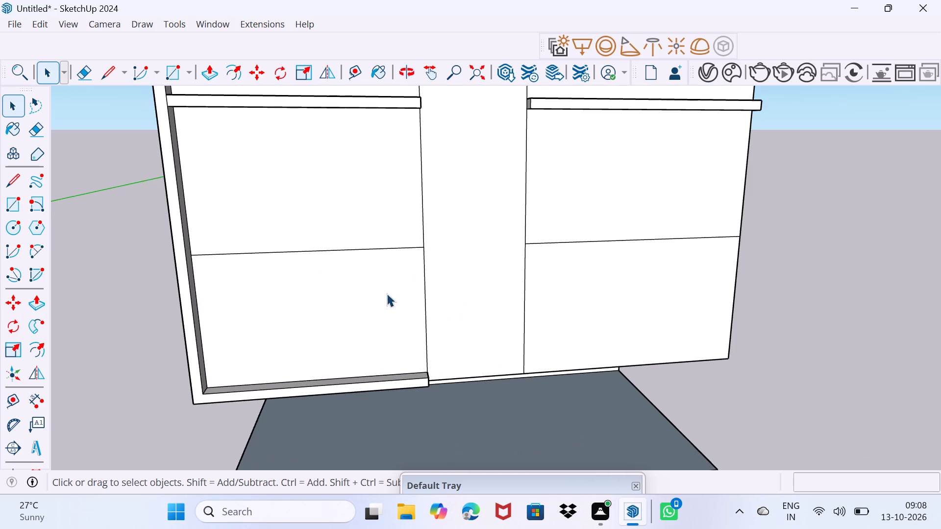
{"action": "left_click", "coordinate": [410, 245]}
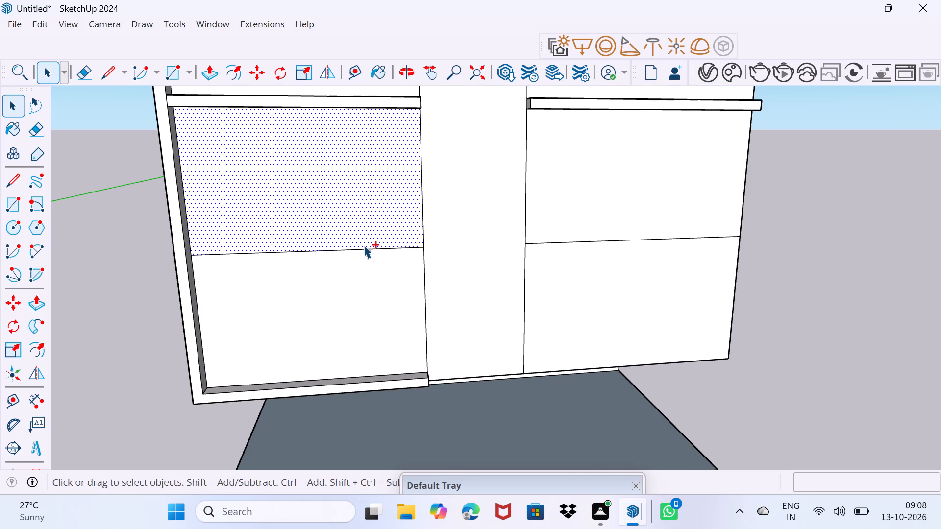
{"action": "left_click", "coordinate": [363, 242], "text": "ctrl+shift"}
{"action": "left_click", "coordinate": [366, 249], "text": "ctrl"}
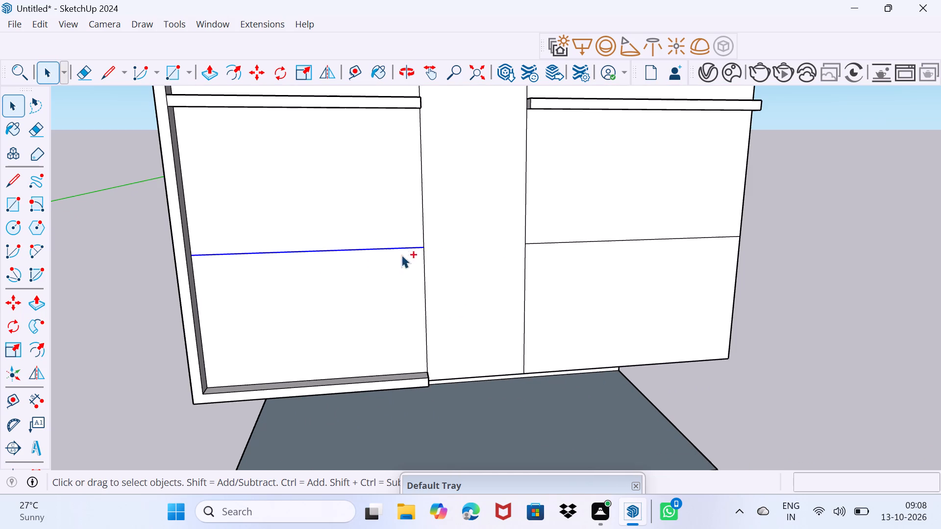
{"action": "left_click", "coordinate": [544, 241], "text": "ctrl"}
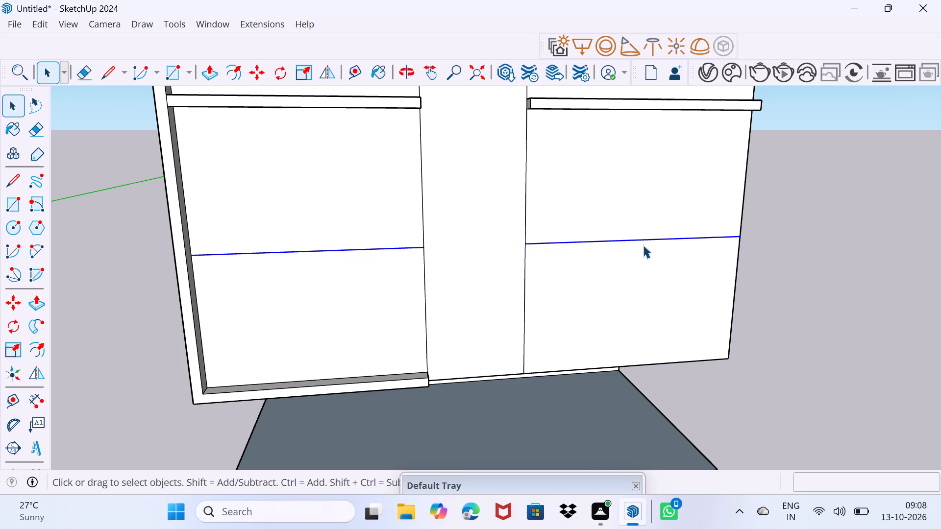
{"action": "key", "text": "m"}
{"action": "left_click", "coordinate": [739, 236]}
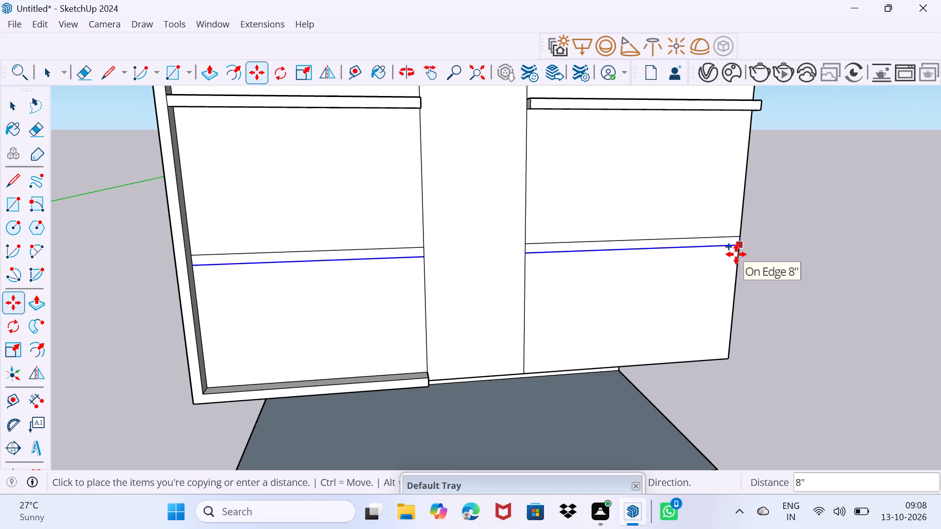
{"action": "key", "text": "8"}
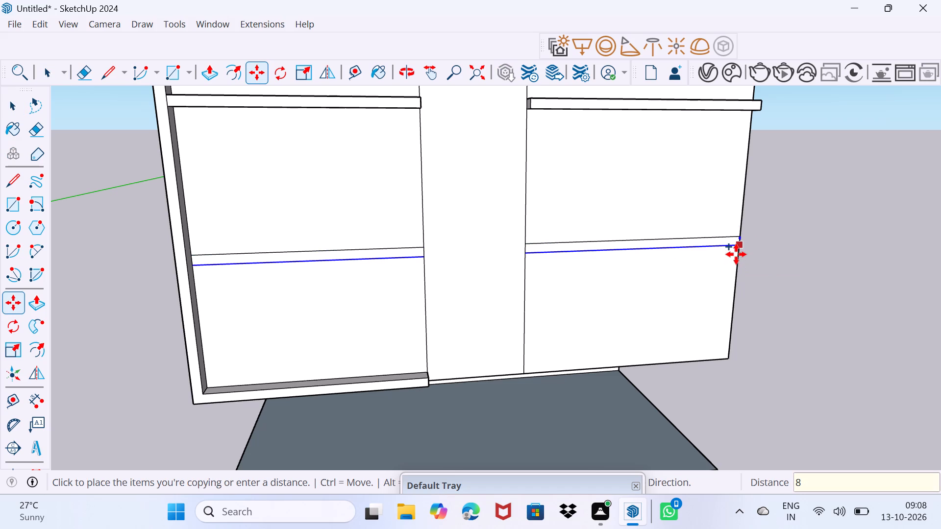
{"action": "key", "text": "shift+quotedbl"}
{"action": "key", "text": "Return"}
{"action": "key", "text": "space"}
{"action": "left_click_drag", "start_coordinate": [697, 292], "coordinate": [702, 277]}
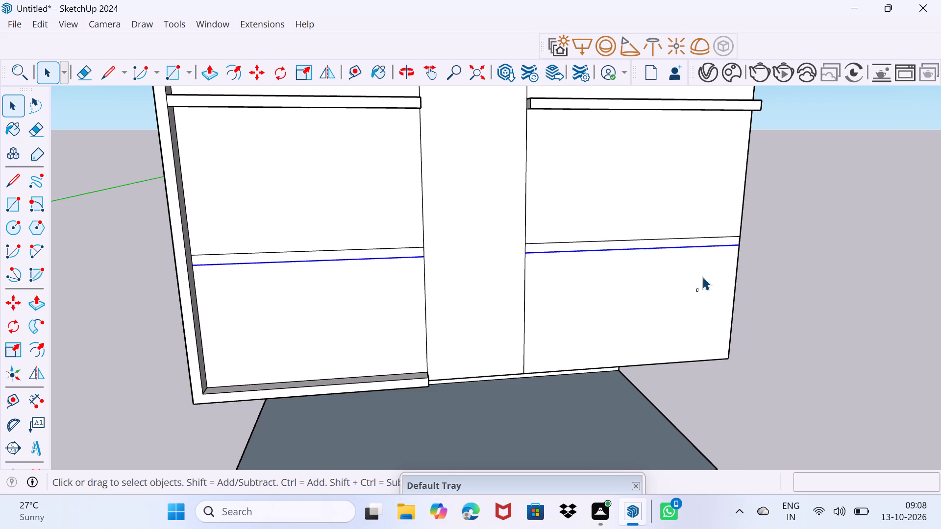
{"action": "left_click_drag", "start_coordinate": [702, 277], "coordinate": [699, 286]}
Push/Pull the lower floor band on the left front panels outward 1' 7/8", flush with the border's front face.
{"action": "scroll", "coordinate": [503, 297], "scroll_direction": "up", "scroll_amount": 2}
{"action": "scroll", "coordinate": [502, 296], "scroll_direction": "down", "scroll_amount": 4}
{"action": "scroll", "coordinate": [363, 284], "scroll_direction": "up", "scroll_amount": 4}
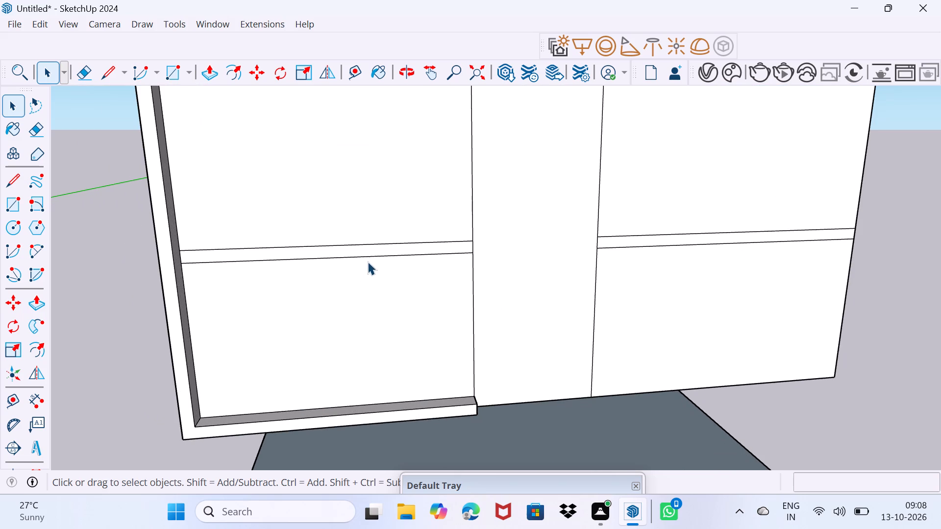
{"action": "left_click", "coordinate": [373, 245]}
{"action": "left_click", "coordinate": [373, 248]}
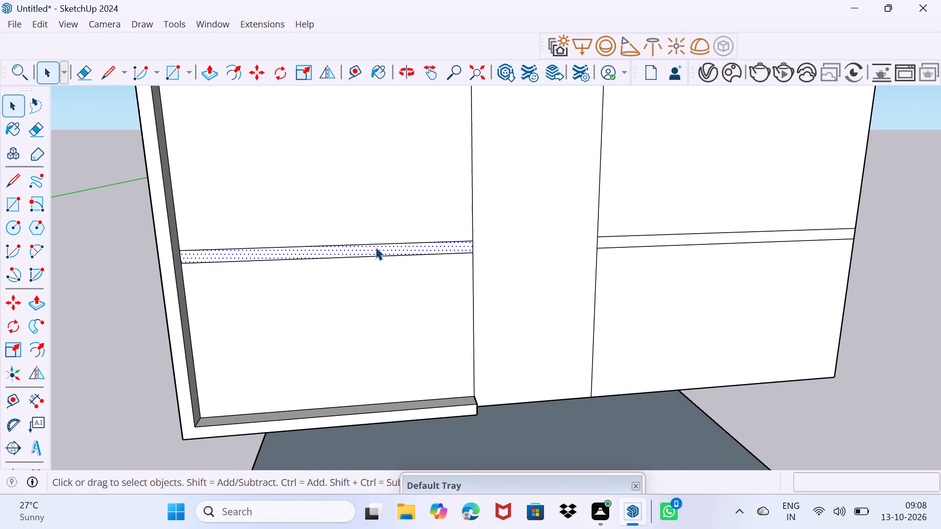
{"action": "key", "text": "p"}
{"action": "left_click", "coordinate": [375, 247]}
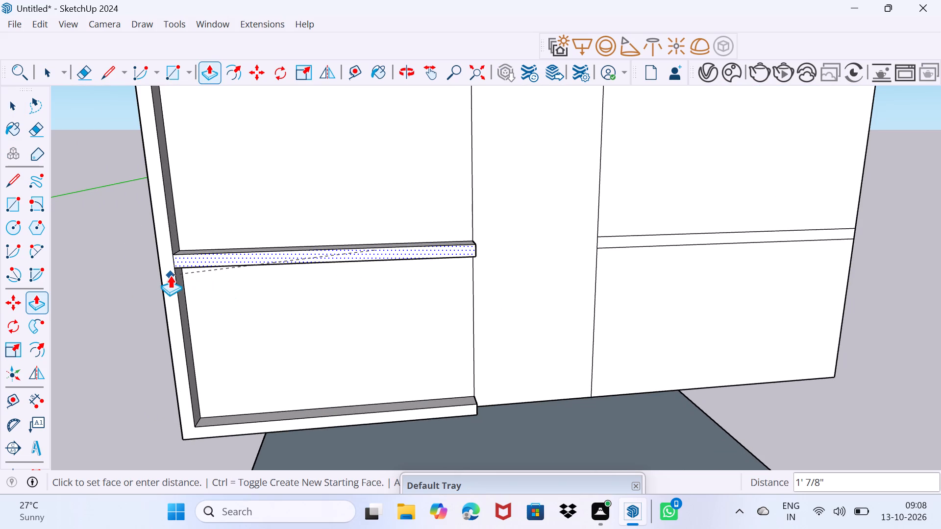
{"action": "left_click", "coordinate": [170, 275]}
{"action": "key", "text": "space"}
{"action": "left_click_drag", "start_coordinate": [241, 303], "coordinate": [247, 296]}
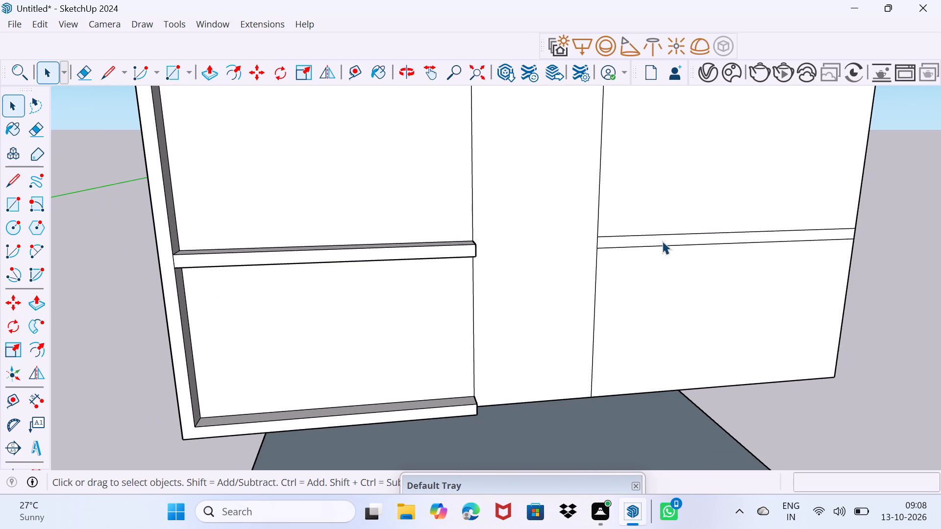
Push/Pull the lower floor band on the right front panels outward, level with the lower left band.
{"action": "left_click", "coordinate": [662, 241]}
{"action": "key", "text": "p"}
{"action": "left_click", "coordinate": [662, 241]}
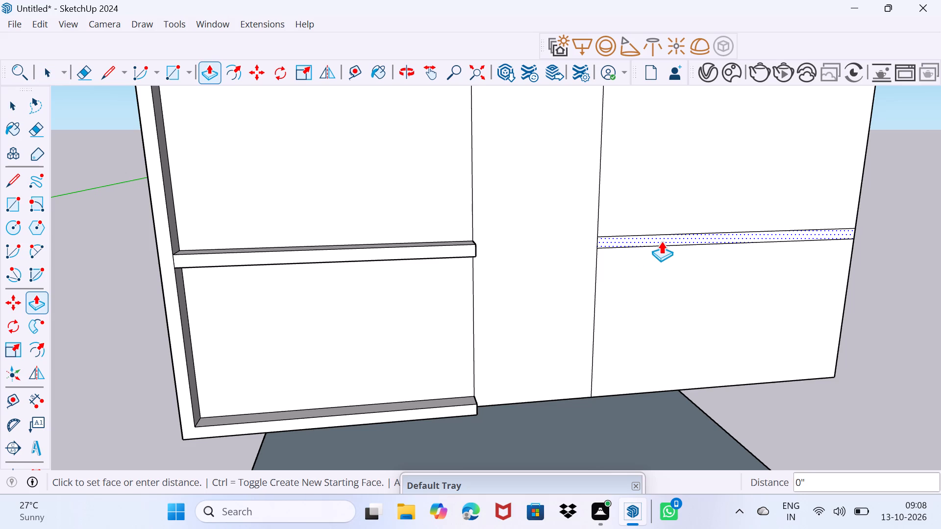
{"action": "left_click", "coordinate": [456, 253]}
{"action": "key", "text": "space"}
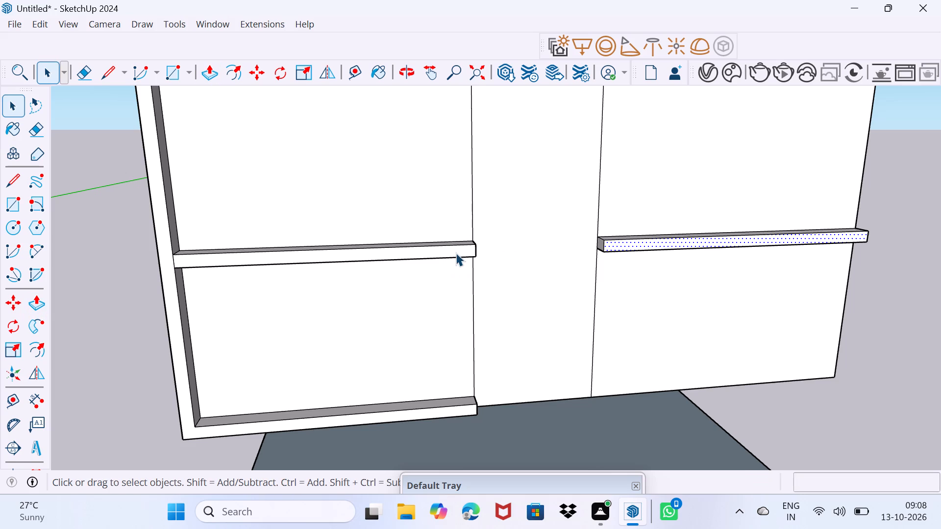
{"action": "left_click_drag", "start_coordinate": [455, 282], "coordinate": [466, 269]}
{"action": "scroll", "coordinate": [496, 250], "scroll_direction": "down", "scroll_amount": 12}
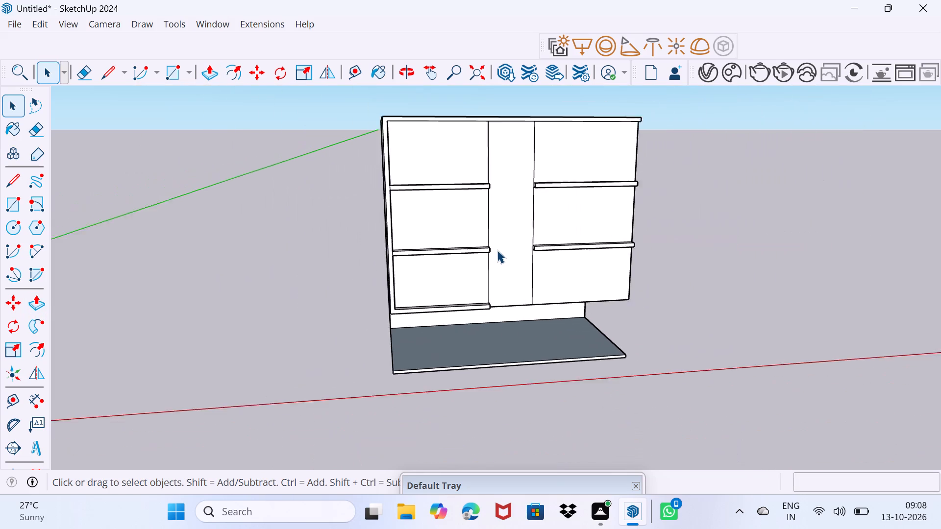
{"action": "scroll", "coordinate": [497, 250], "scroll_direction": "down", "scroll_amount": 1}
{"action": "middle_click_drag", "start_coordinate": [535, 258], "coordinate": [536, 236]}
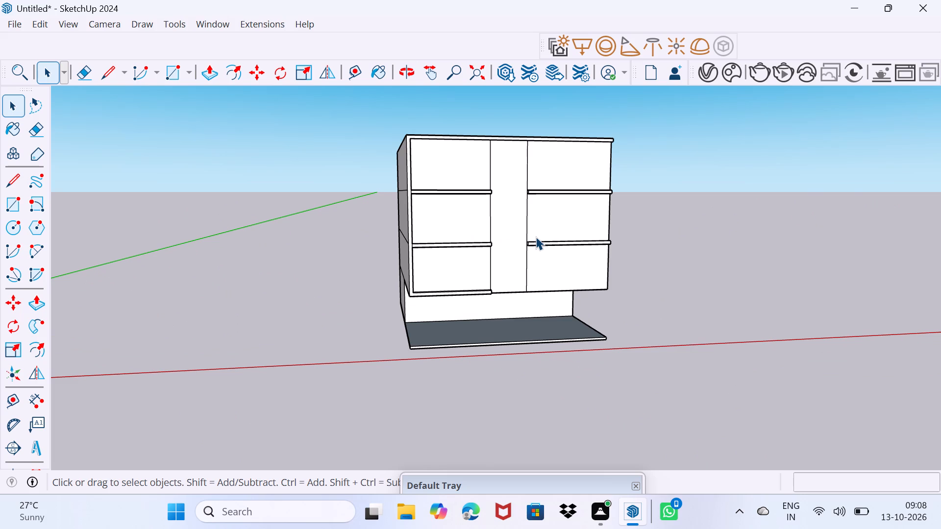
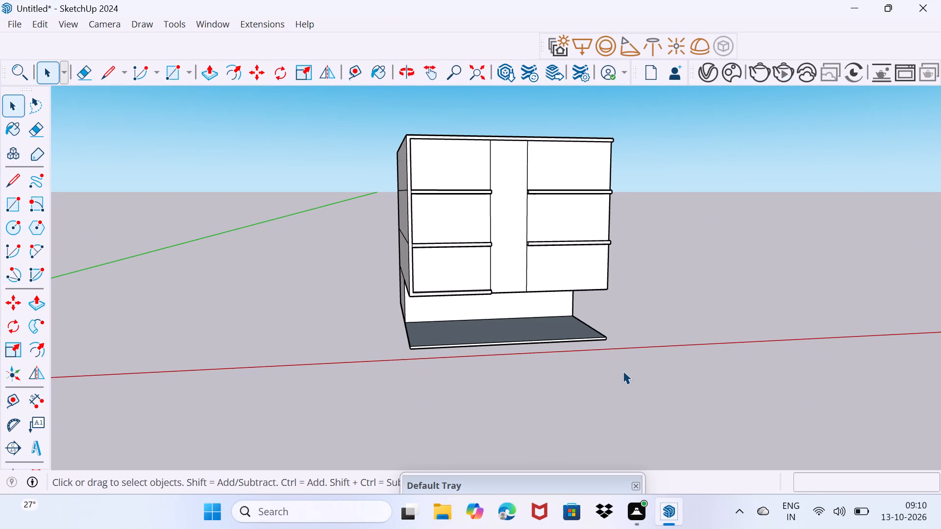
Copy the bottom edge of the lowest right front panel 8" upward.
{"action": "middle_click_drag", "start_coordinate": [627, 352], "coordinate": [599, 365]}
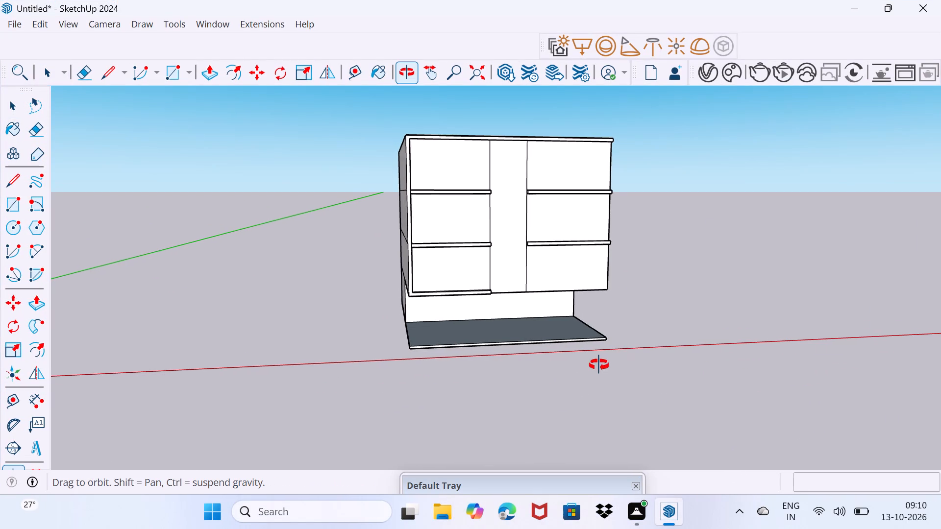
{"action": "middle_click_drag", "start_coordinate": [599, 365], "coordinate": [360, 361]}
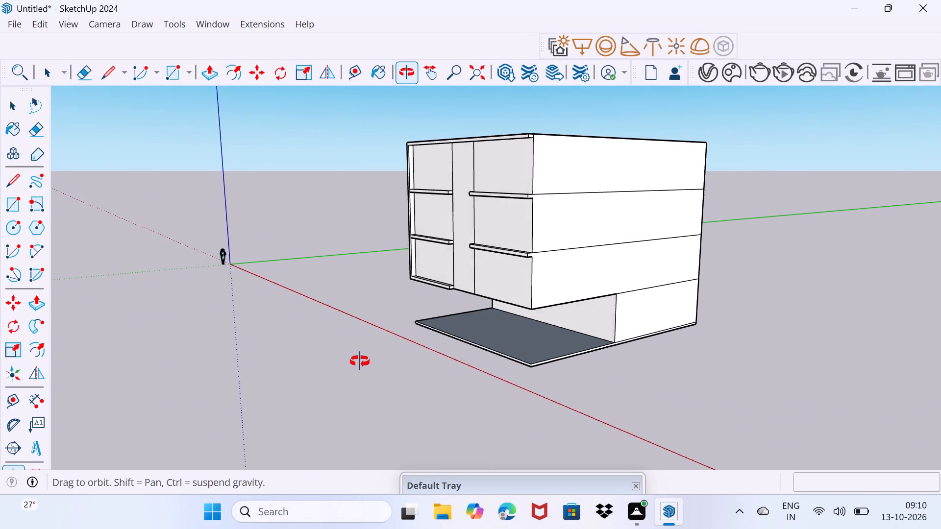
{"action": "middle_click_drag", "start_coordinate": [360, 361], "coordinate": [401, 341]}
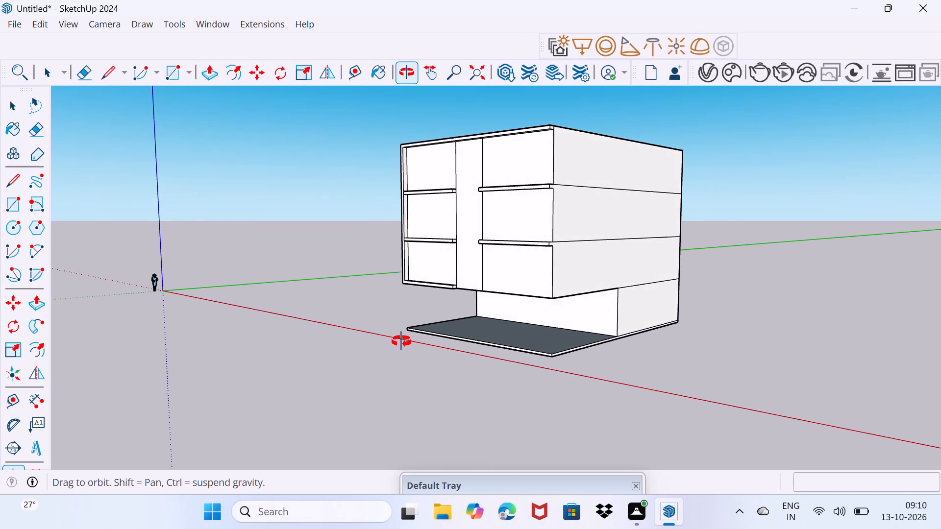
{"action": "middle_click_drag", "start_coordinate": [401, 341], "coordinate": [401, 341]}
{"action": "scroll", "coordinate": [377, 312], "scroll_direction": "up", "scroll_amount": 2}
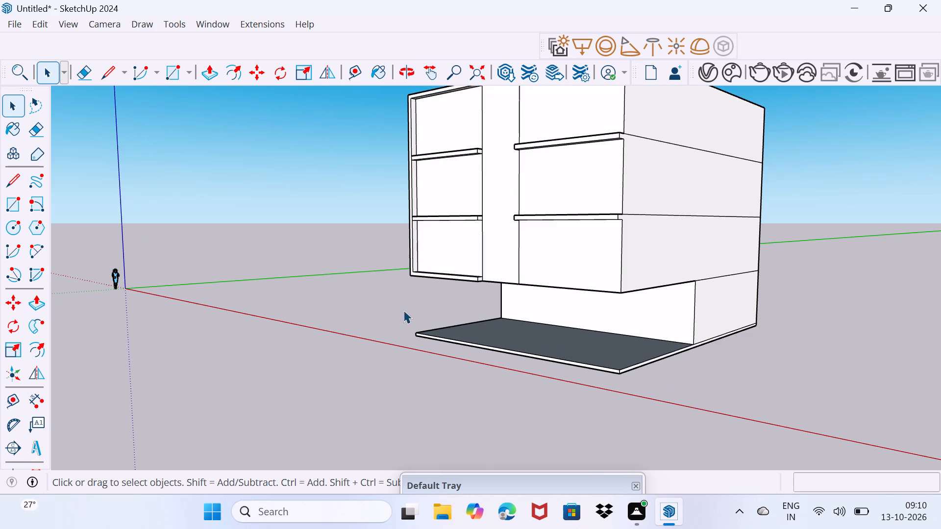
{"action": "middle_click_drag", "start_coordinate": [405, 310], "coordinate": [357, 396], "text": "shift"}
{"action": "middle_click_drag", "start_coordinate": [379, 404], "coordinate": [536, 399]}
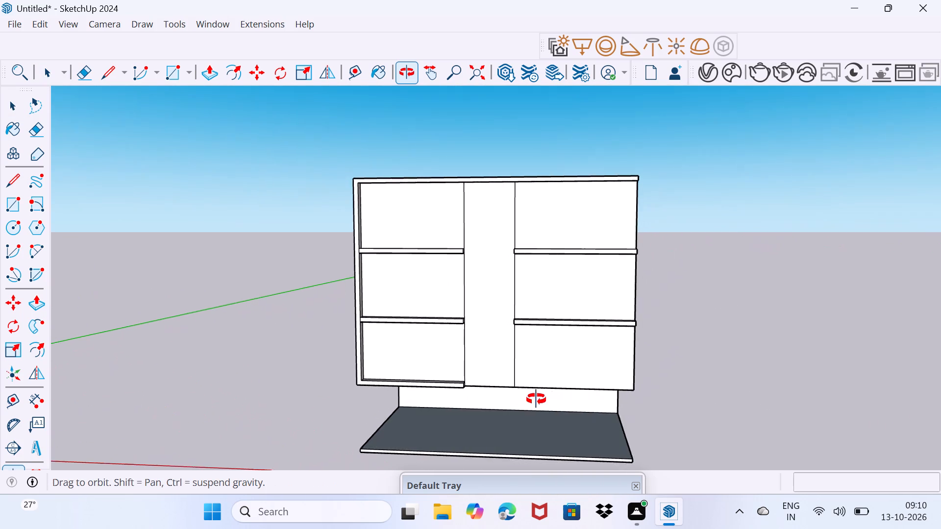
{"action": "middle_click_drag", "start_coordinate": [536, 399], "coordinate": [378, 387]}
{"action": "scroll", "coordinate": [391, 380], "scroll_direction": "up", "scroll_amount": 3}
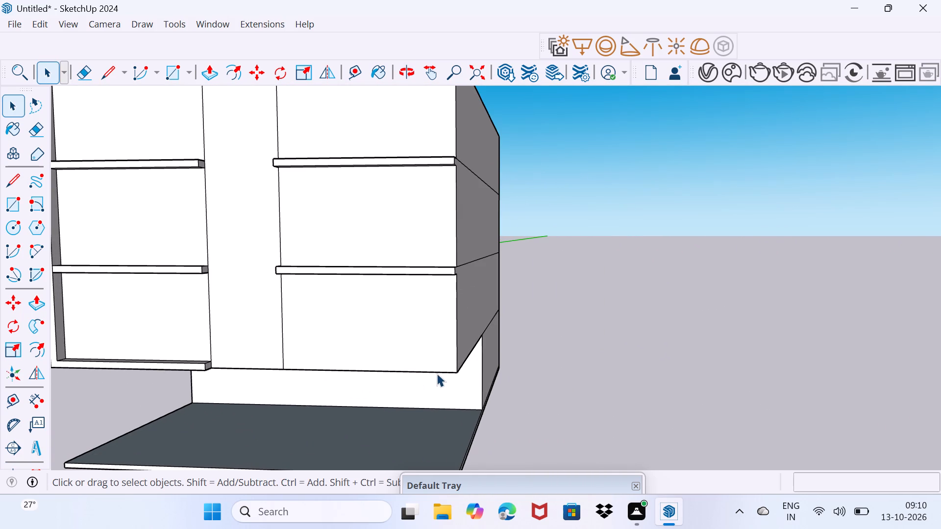
{"action": "left_click", "coordinate": [437, 372]}
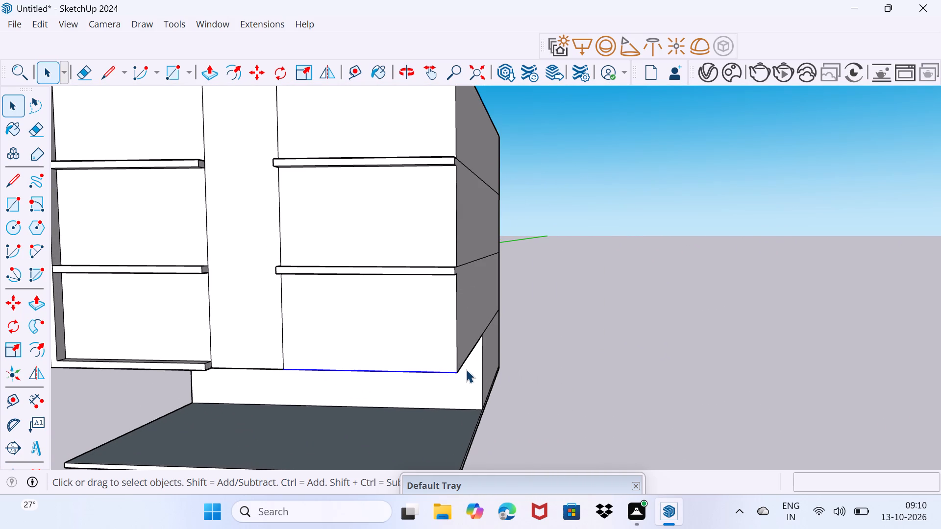
{"action": "key", "text": "m"}
{"action": "left_click", "coordinate": [455, 374]}
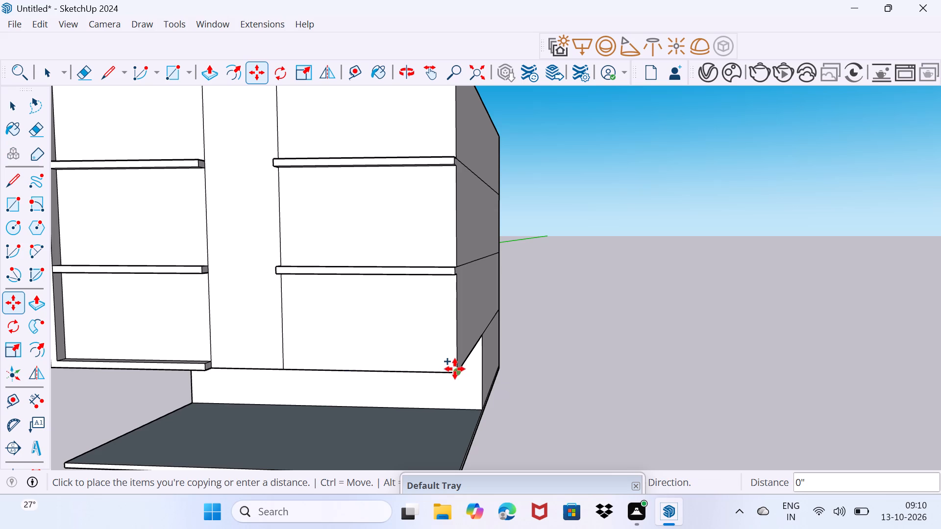
{"action": "key", "text": "8"}
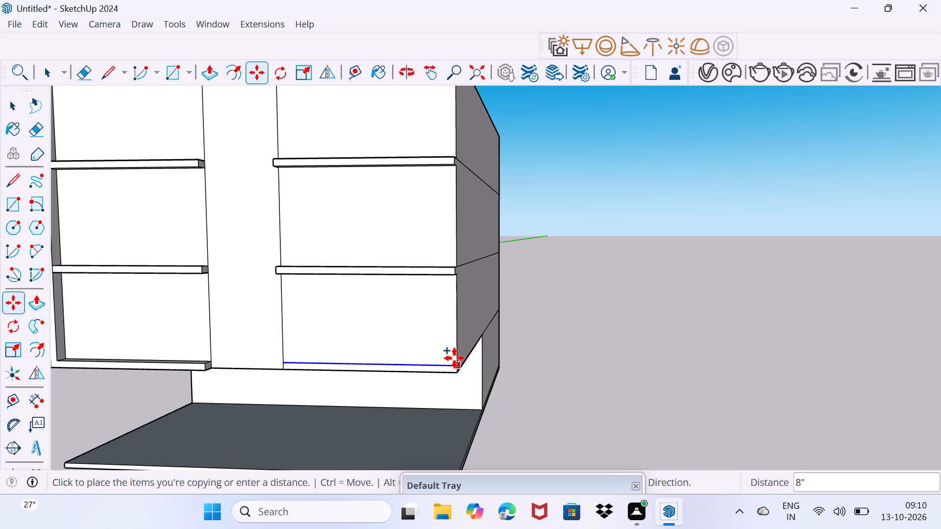
{"action": "key", "text": "shift+quotedbl"}
{"action": "key", "text": "Return"}
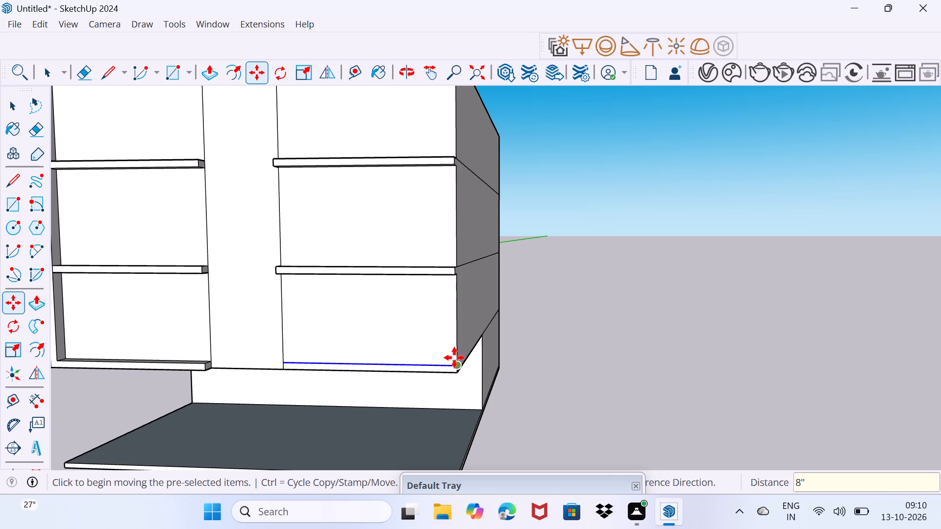
{"action": "key", "text": "space"}
{"action": "left_click", "coordinate": [438, 358]}
{"action": "left_click_drag", "start_coordinate": [425, 337], "coordinate": [428, 331]}
Copy the outer vertical edge of the lowest right front panel 8" inward.
{"action": "scroll", "coordinate": [408, 361], "scroll_direction": "up", "scroll_amount": 2}
{"action": "middle_click_drag", "start_coordinate": [409, 361], "coordinate": [385, 388]}
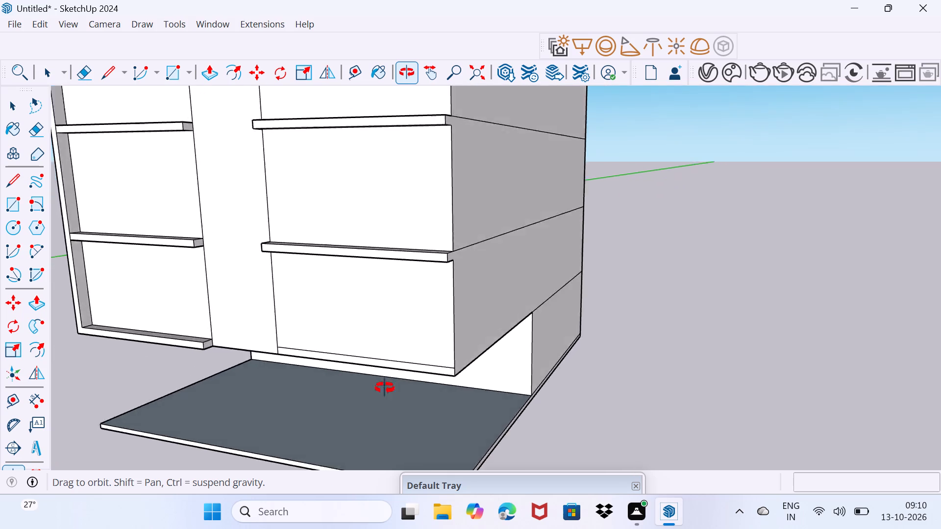
{"action": "middle_click_drag", "start_coordinate": [385, 388], "coordinate": [468, 355]}
{"action": "left_click", "coordinate": [484, 344]}
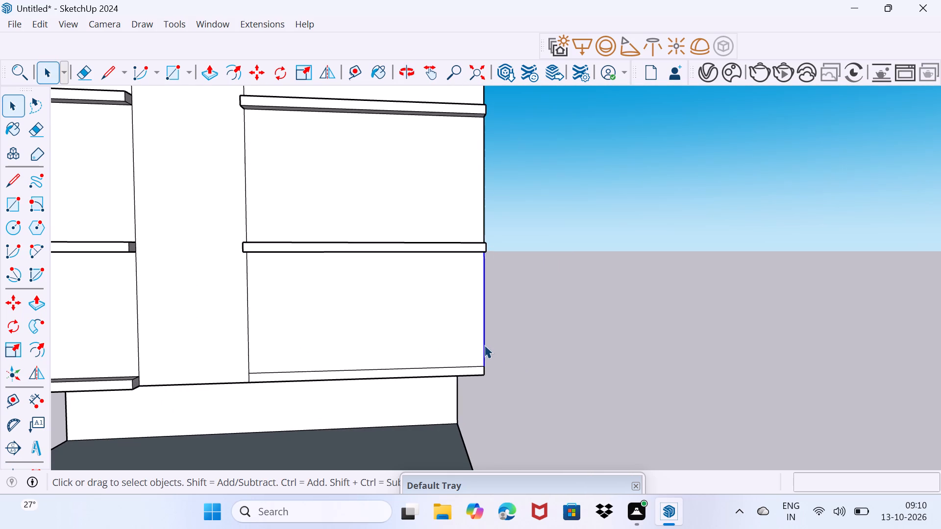
{"action": "key", "text": "m"}
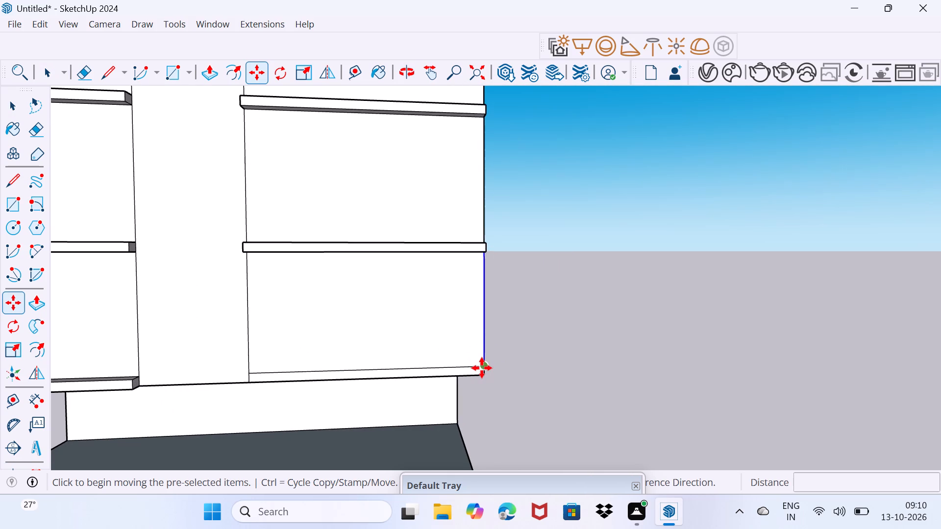
{"action": "left_click", "coordinate": [482, 368]}
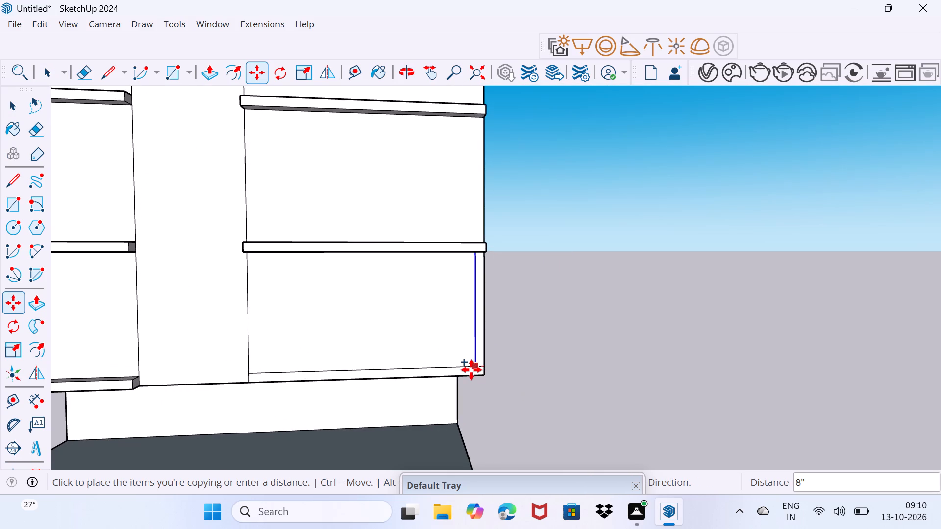
{"action": "type", "text": "8\""}
{"action": "key", "text": "Return"}
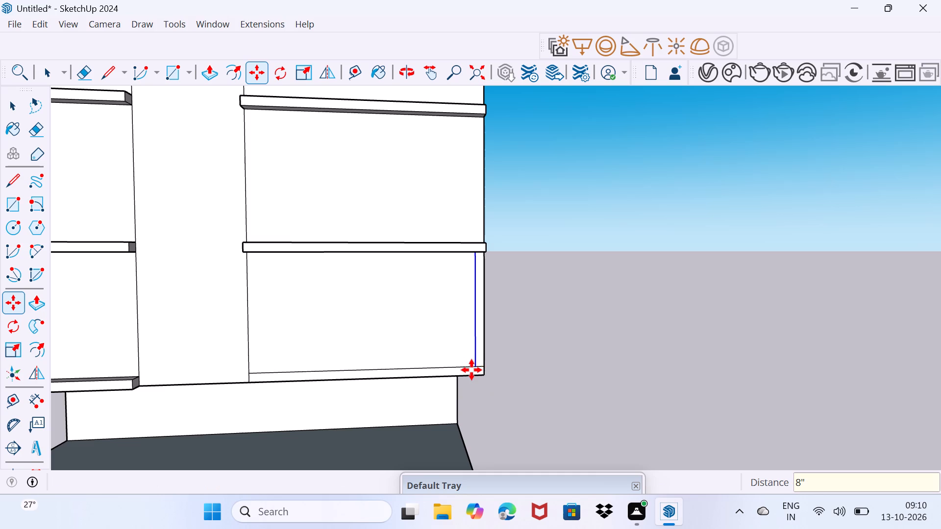
{"action": "key", "text": "space"}
{"action": "left_click", "coordinate": [420, 307]}
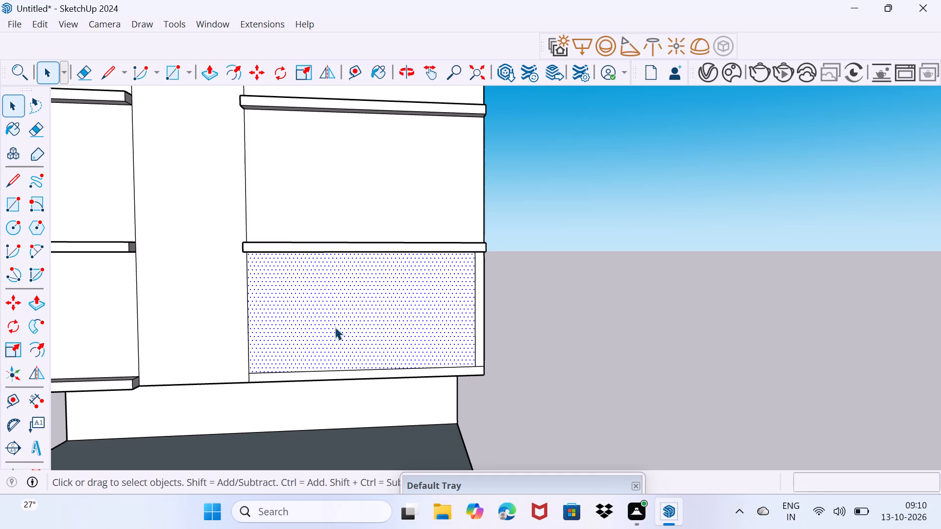
{"action": "left_click_drag", "start_coordinate": [335, 327], "coordinate": [346, 314]}
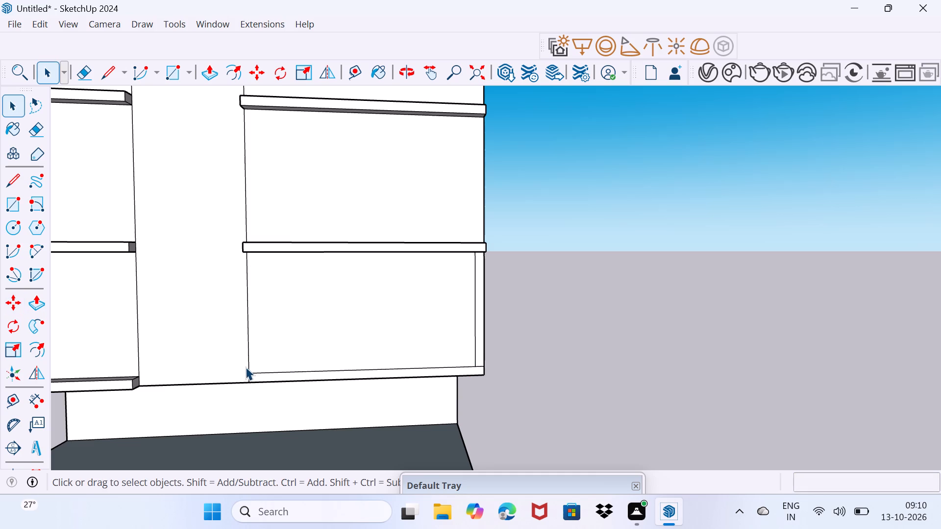
Copy the vertical edge beside the central strip 8" inward on the lowest right front panel.
{"action": "left_click", "coordinate": [248, 366]}
{"action": "scroll", "coordinate": [248, 365], "scroll_direction": "up", "scroll_amount": 4}
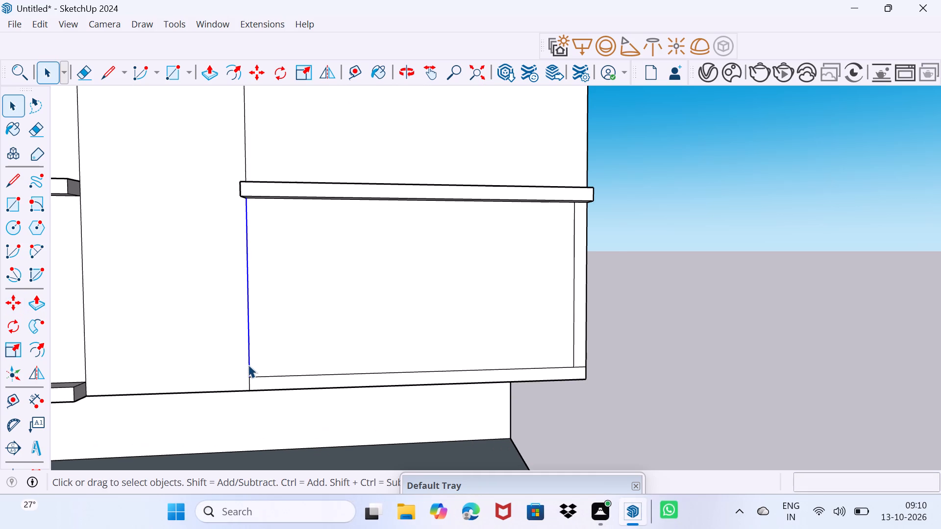
{"action": "scroll", "coordinate": [248, 364], "scroll_direction": "up", "scroll_amount": 1}
{"action": "key", "text": "m"}
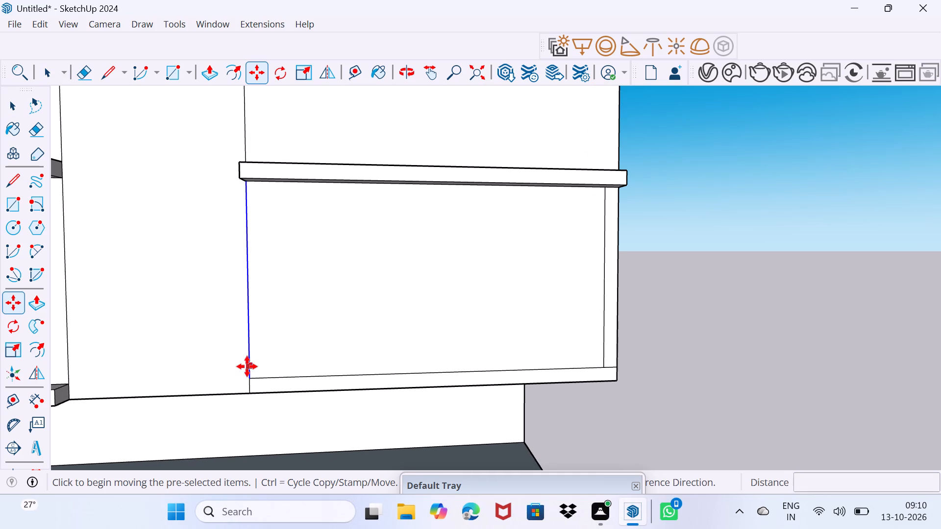
{"action": "left_click", "coordinate": [248, 376]}
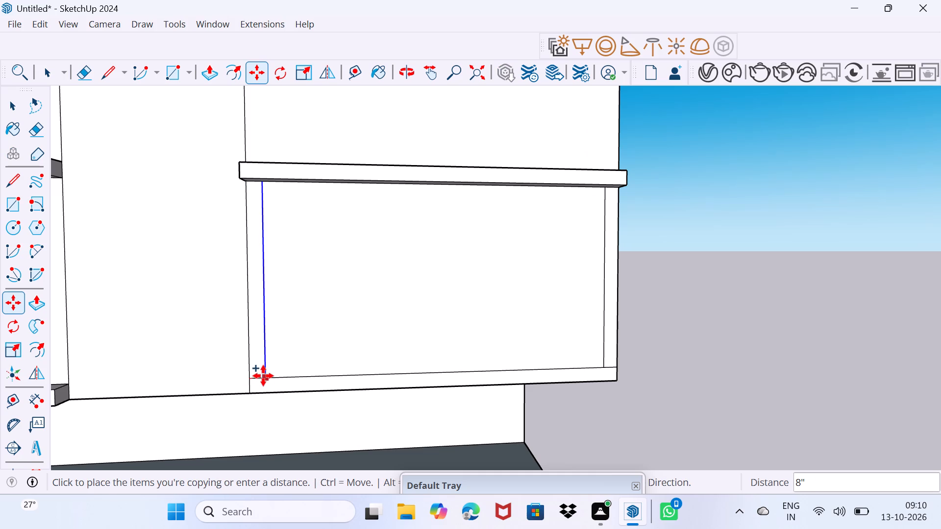
{"action": "key", "text": "8"}
{"action": "key", "text": "shift+quotedbl"}
{"action": "key", "text": "Return"}
{"action": "key", "text": "space"}
{"action": "left_click_drag", "start_coordinate": [263, 376], "coordinate": [268, 363]}
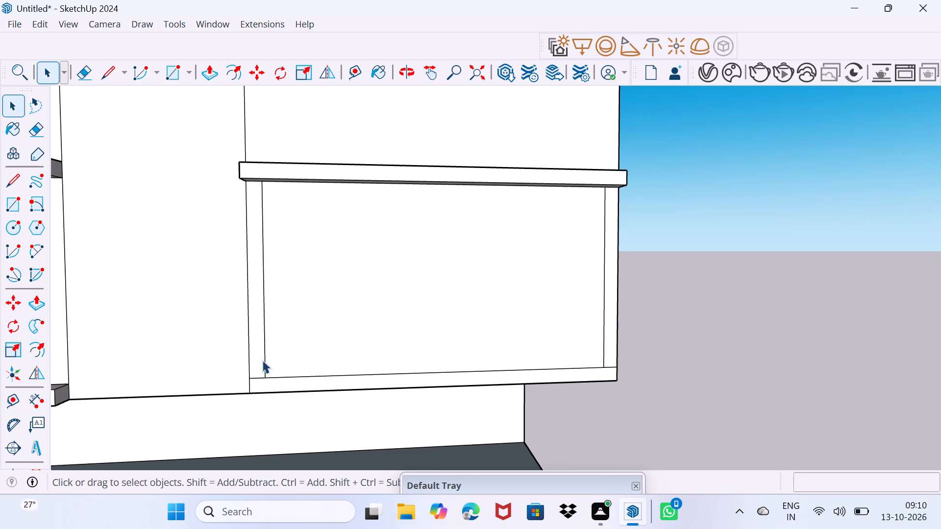
Erase the two short line stubs at the bottom corners of the lowest right panel so the 8" border is one continuous face.
{"action": "scroll", "coordinate": [254, 376], "scroll_direction": "up", "scroll_amount": 2}
{"action": "key", "text": "e"}
{"action": "left_click", "coordinate": [257, 380]}
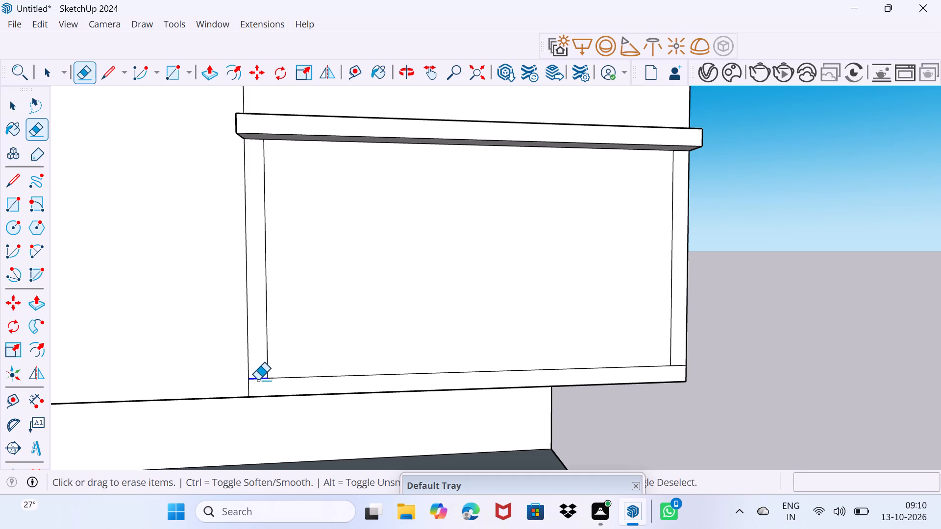
{"action": "middle_click_drag", "start_coordinate": [535, 292], "coordinate": [414, 322]}
{"action": "scroll", "coordinate": [671, 398], "scroll_direction": "up", "scroll_amount": 3}
{"action": "left_click", "coordinate": [670, 395]}
Draw a rectangle about 8" by 1' 7/8" on the underside of the right upper floor band, at its outer end.
{"action": "scroll", "coordinate": [652, 394], "scroll_direction": "down", "scroll_amount": 8}
{"action": "scroll", "coordinate": [523, 376], "scroll_direction": "down", "scroll_amount": 3}
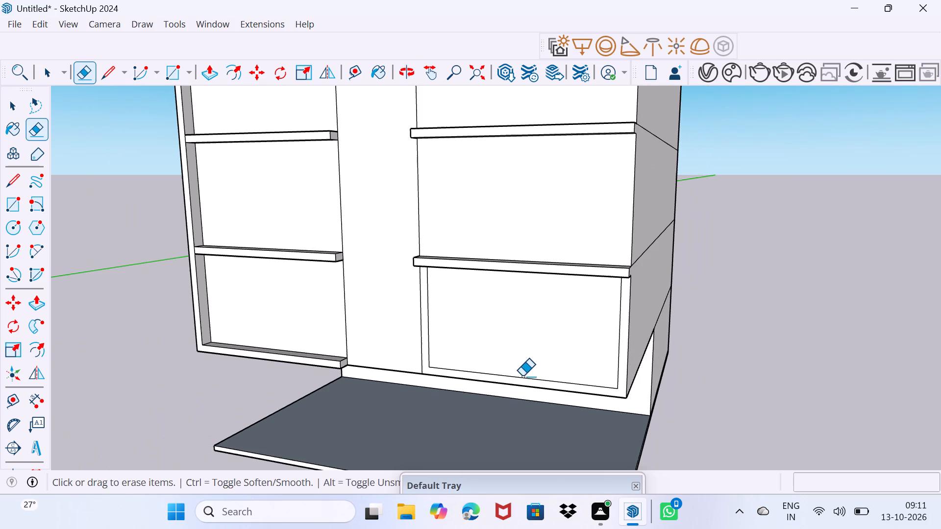
{"action": "middle_click_drag", "start_coordinate": [514, 344], "coordinate": [593, 346]}
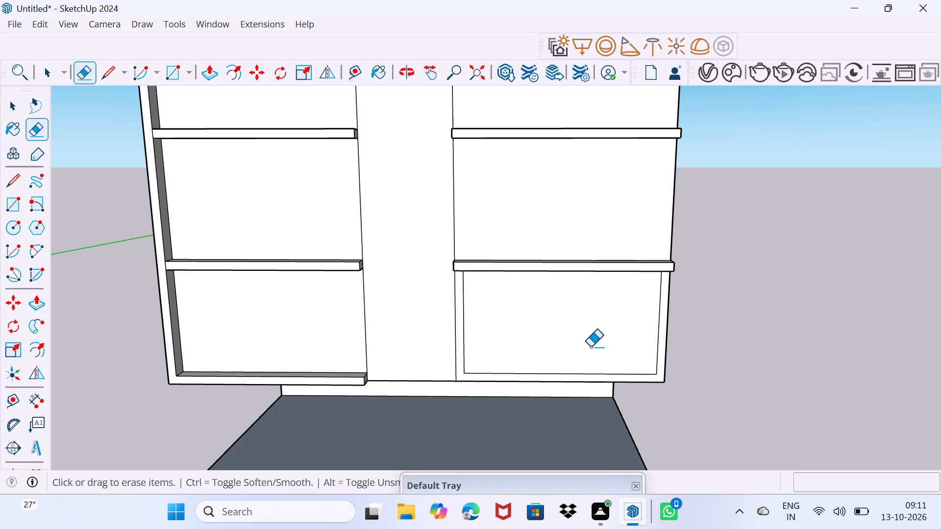
{"action": "scroll", "coordinate": [662, 331], "scroll_direction": "up", "scroll_amount": 5}
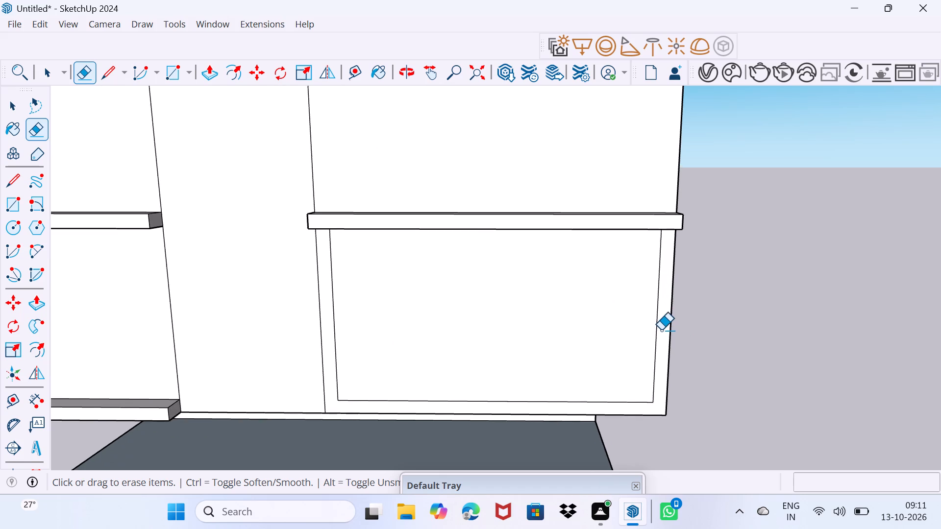
{"action": "middle_click_drag", "start_coordinate": [661, 330], "coordinate": [574, 408]}
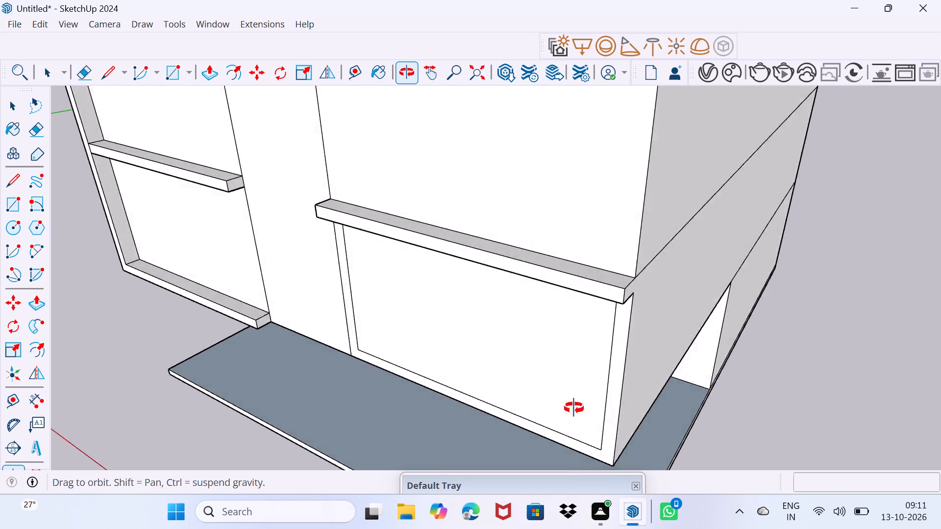
{"action": "middle_click_drag", "start_coordinate": [574, 408], "coordinate": [639, 406]}
{"action": "scroll", "coordinate": [639, 406], "scroll_direction": "down", "scroll_amount": 5}
{"action": "middle_click_drag", "start_coordinate": [628, 401], "coordinate": [494, 354]}
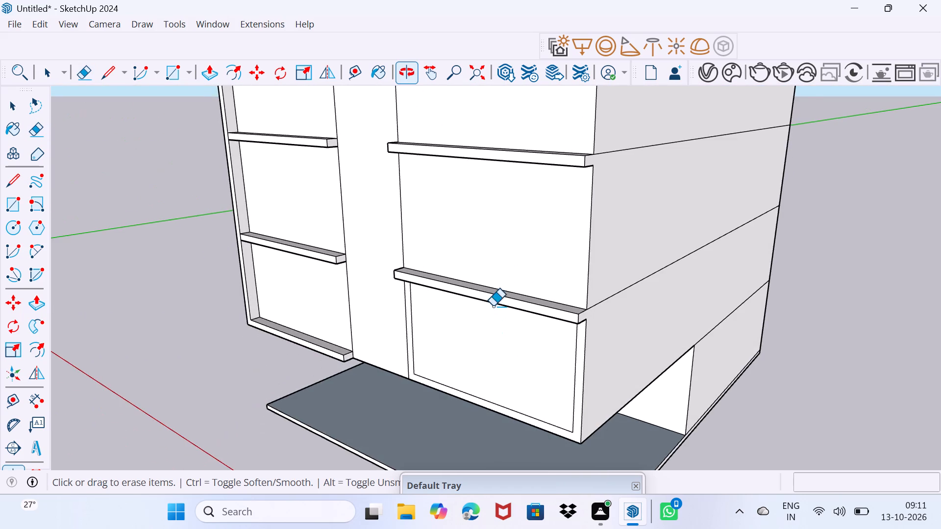
{"action": "scroll", "coordinate": [540, 261], "scroll_direction": "up", "scroll_amount": 2}
{"action": "key", "text": "space"}
{"action": "scroll", "coordinate": [613, 368], "scroll_direction": "up", "scroll_amount": 2}
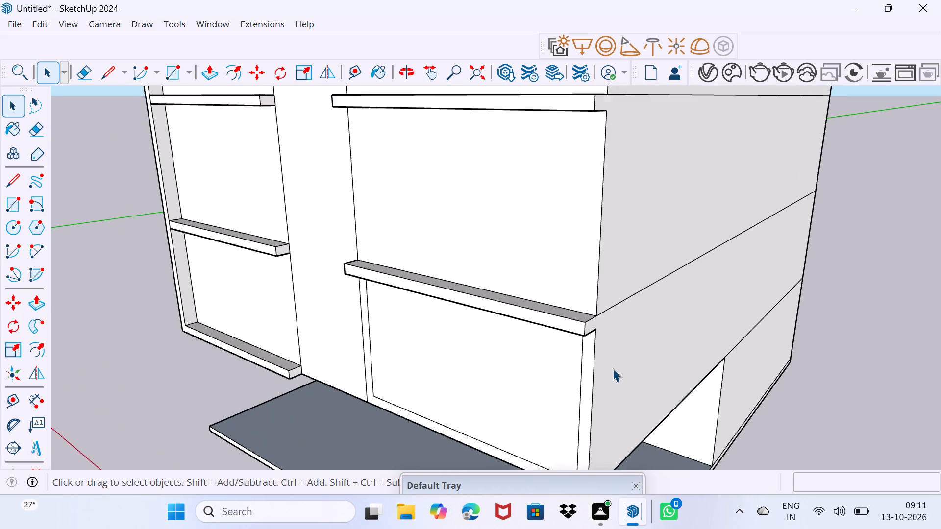
{"action": "middle_click_drag", "start_coordinate": [610, 369], "coordinate": [563, 498]}
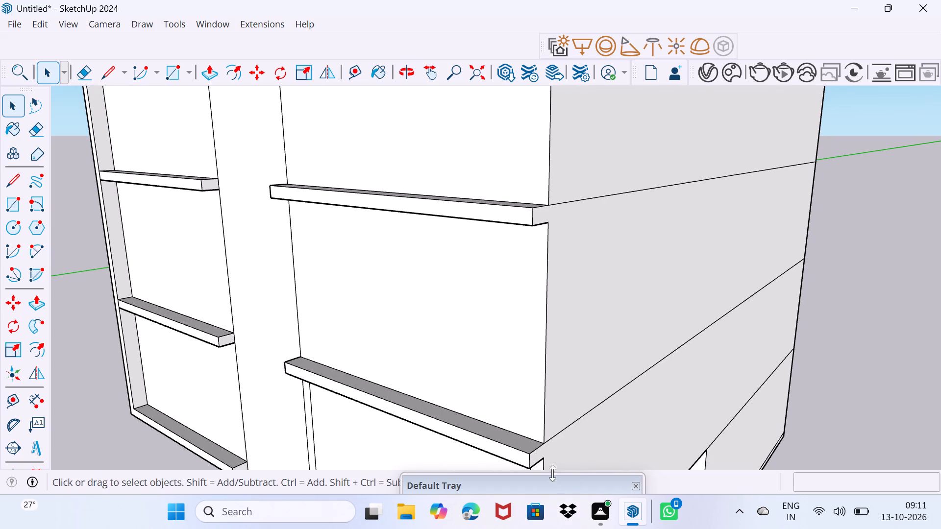
{"action": "middle_click_drag", "start_coordinate": [551, 462], "coordinate": [567, 391]}
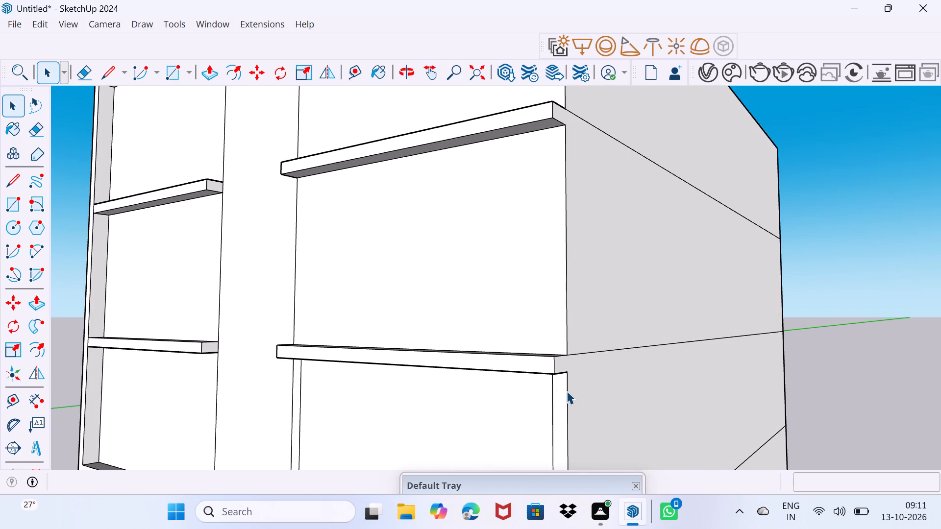
{"action": "key", "text": "r"}
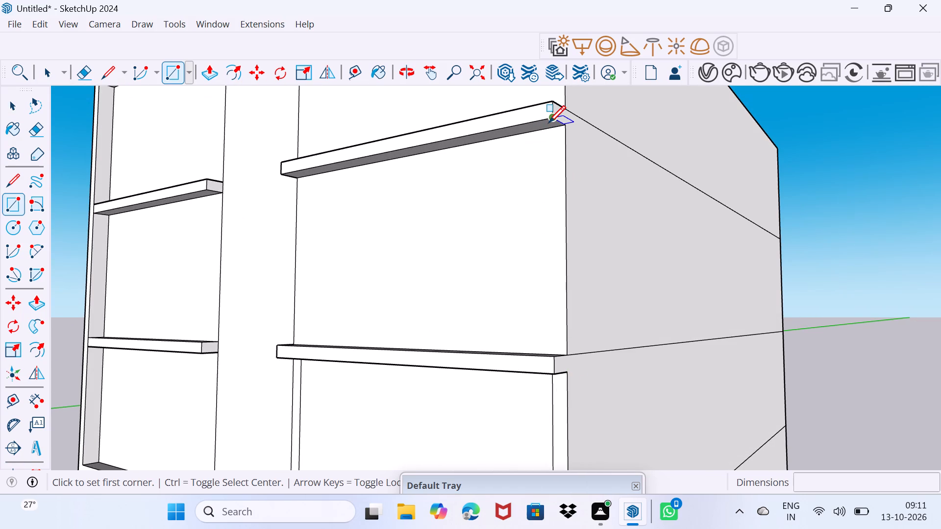
{"action": "left_click", "coordinate": [549, 122]}
{"action": "scroll", "coordinate": [528, 137], "scroll_direction": "up", "scroll_amount": 3}
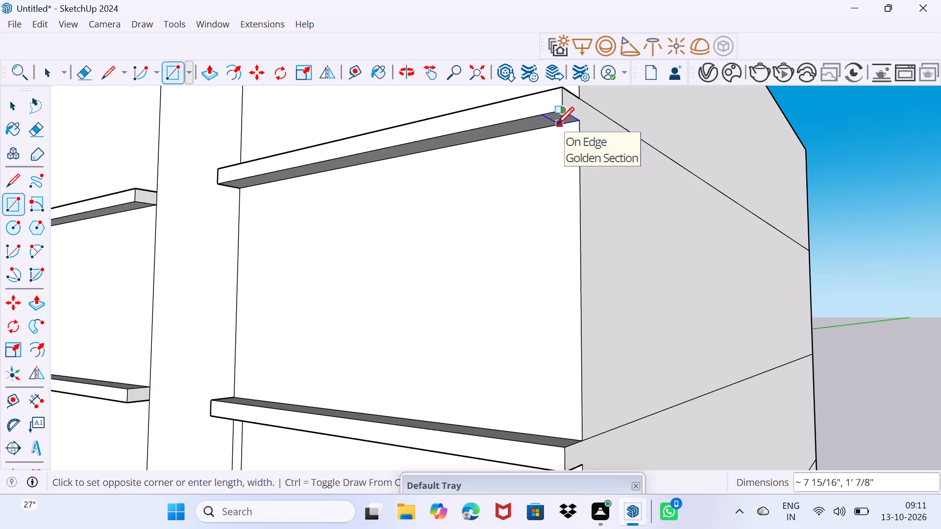
{"action": "left_click", "coordinate": [557, 124]}
{"action": "key", "text": "space"}
Push/Pull the small rectangle under the right upper floor band down about 9' 4" to the band below, forming the outer vertical border.
{"action": "left_click", "coordinate": [559, 117]}
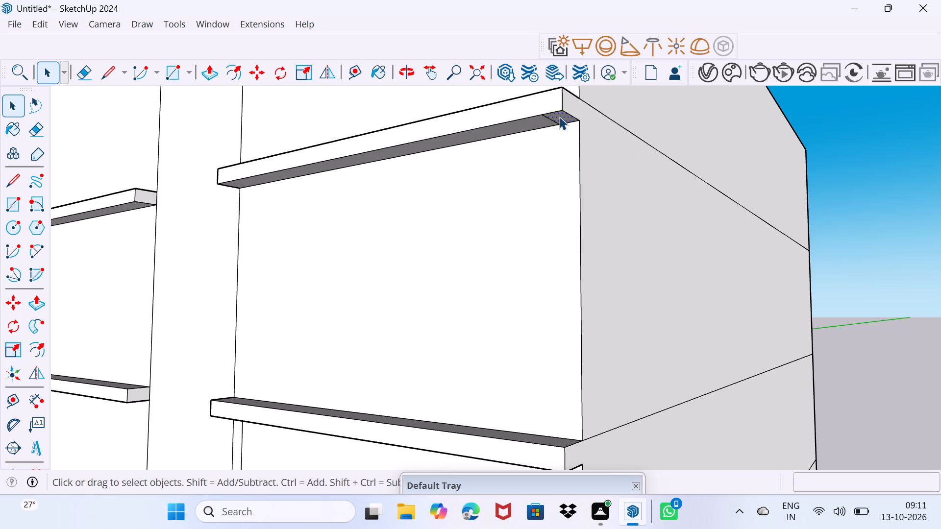
{"action": "key", "text": "p"}
{"action": "left_click", "coordinate": [560, 117]}
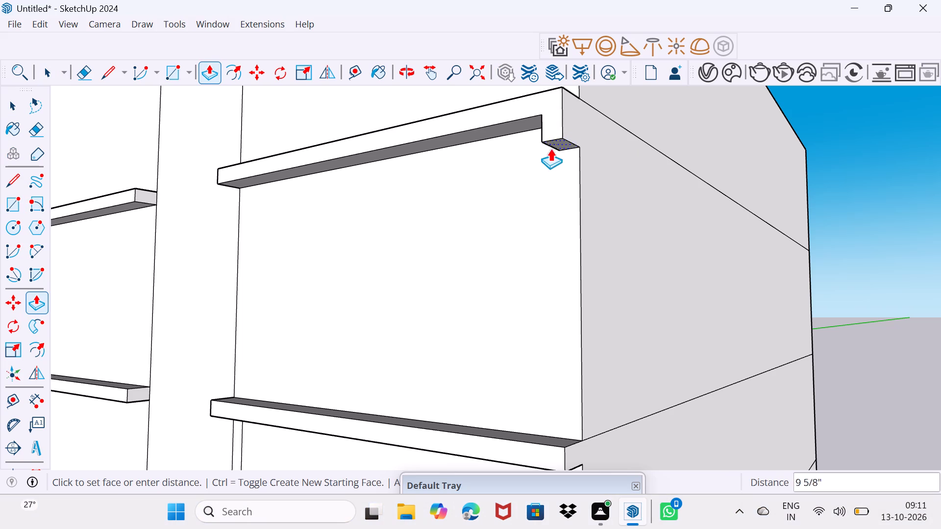
{"action": "left_click", "coordinate": [541, 458]}
Draw a rectangle about 9 3/4" by 1' 7/8" on the underside of the same band, at its inner end beside the central strip.
{"action": "middle_click_drag", "start_coordinate": [485, 442], "coordinate": [579, 429]}
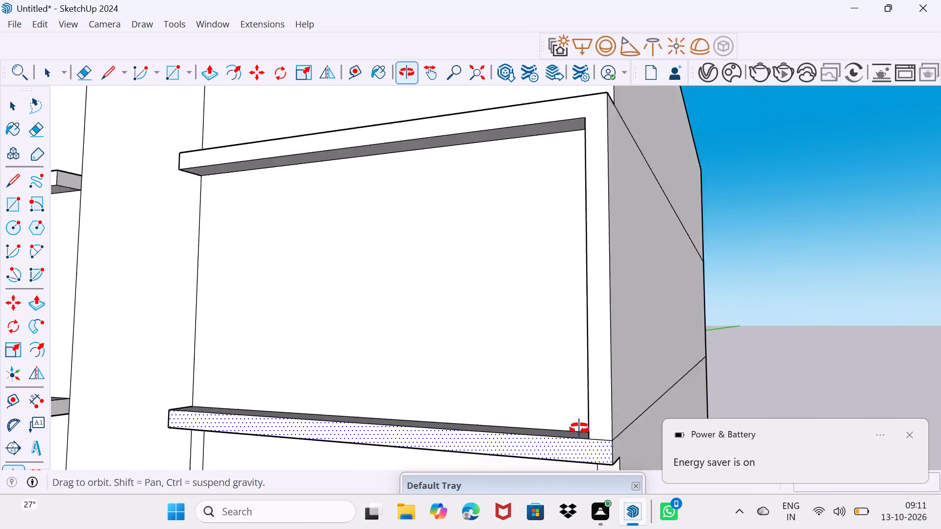
{"action": "middle_click_drag", "start_coordinate": [579, 429], "coordinate": [749, 399]}
{"action": "scroll", "coordinate": [269, 369], "scroll_direction": "down", "scroll_amount": 6}
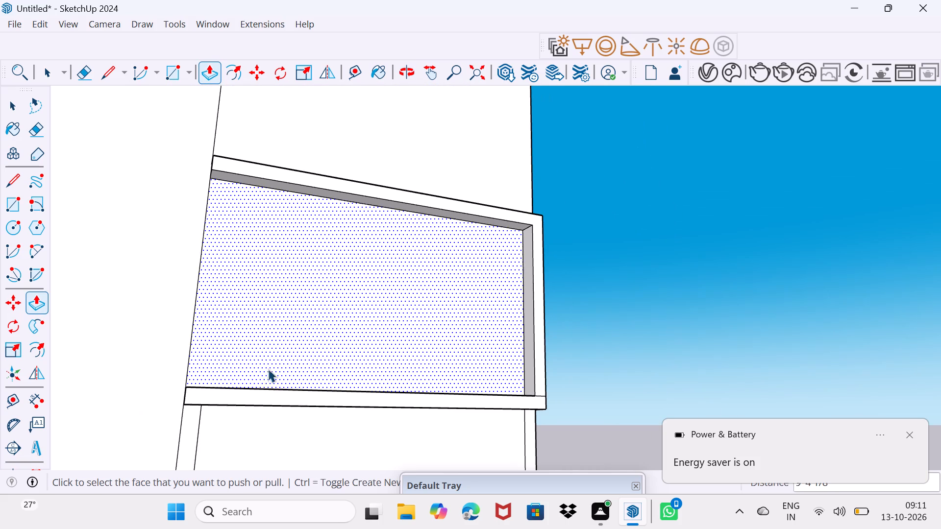
{"action": "key", "text": "space"}
{"action": "scroll", "coordinate": [189, 322], "scroll_direction": "up", "scroll_amount": 4}
{"action": "middle_click_drag", "start_coordinate": [192, 316], "coordinate": [219, 316]}
{"action": "type", "text": "er"}
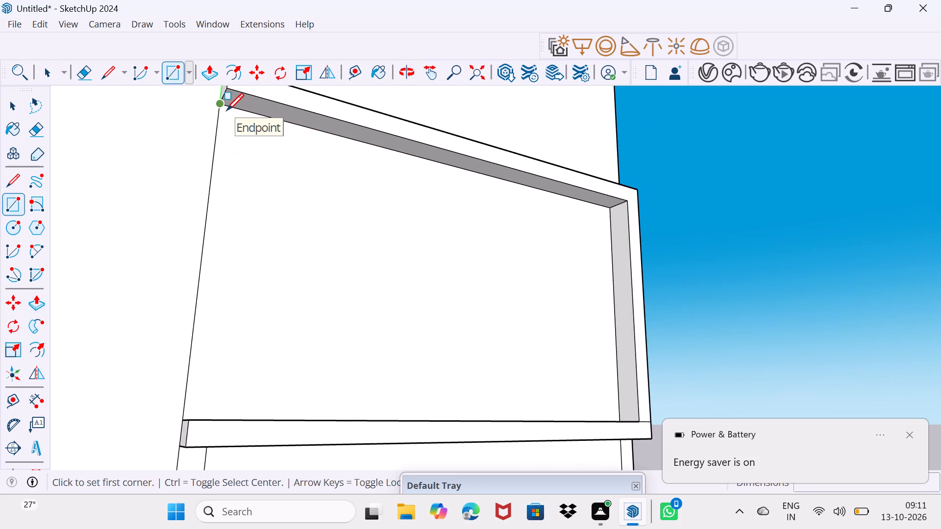
{"action": "middle_click_drag", "start_coordinate": [226, 110], "coordinate": [224, 169], "text": "shift"}
{"action": "middle_click_drag", "start_coordinate": [234, 191], "coordinate": [234, 161]}
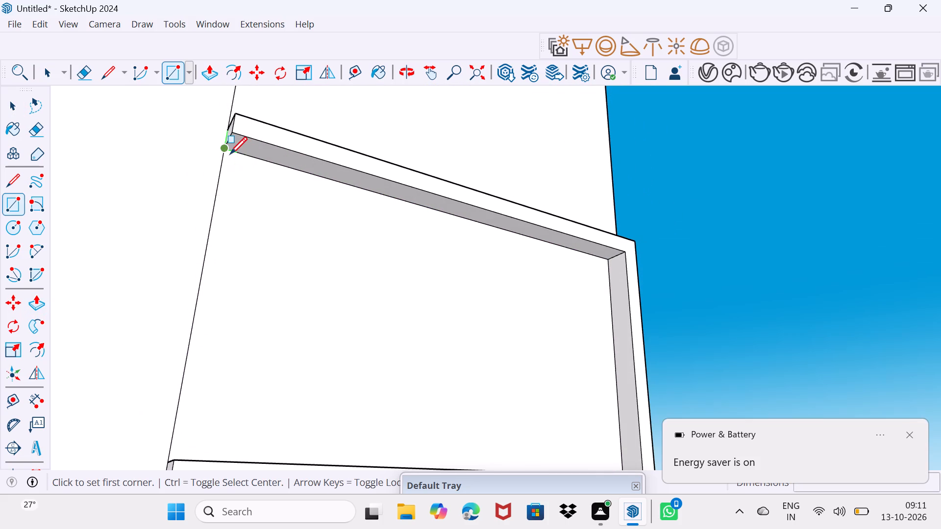
{"action": "left_click", "coordinate": [229, 154]}
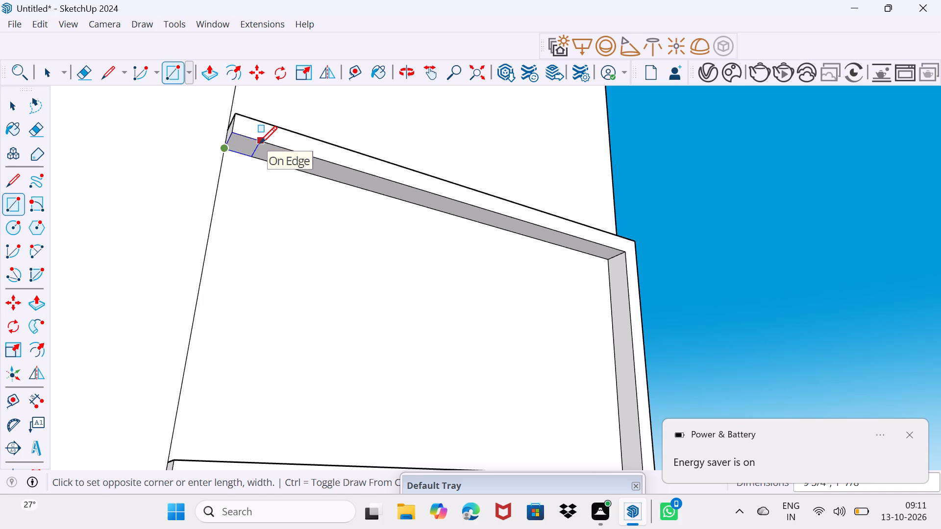
{"action": "left_click", "coordinate": [260, 143]}
{"action": "key", "text": "space"}
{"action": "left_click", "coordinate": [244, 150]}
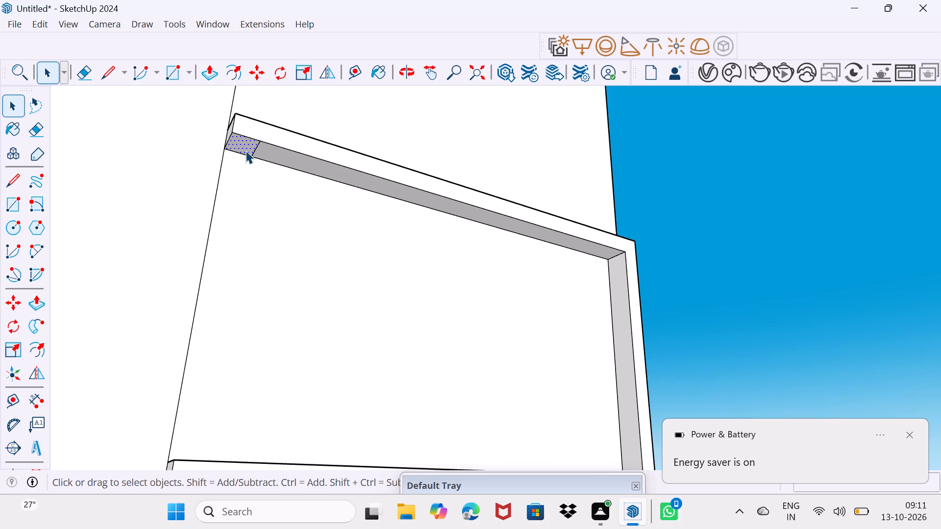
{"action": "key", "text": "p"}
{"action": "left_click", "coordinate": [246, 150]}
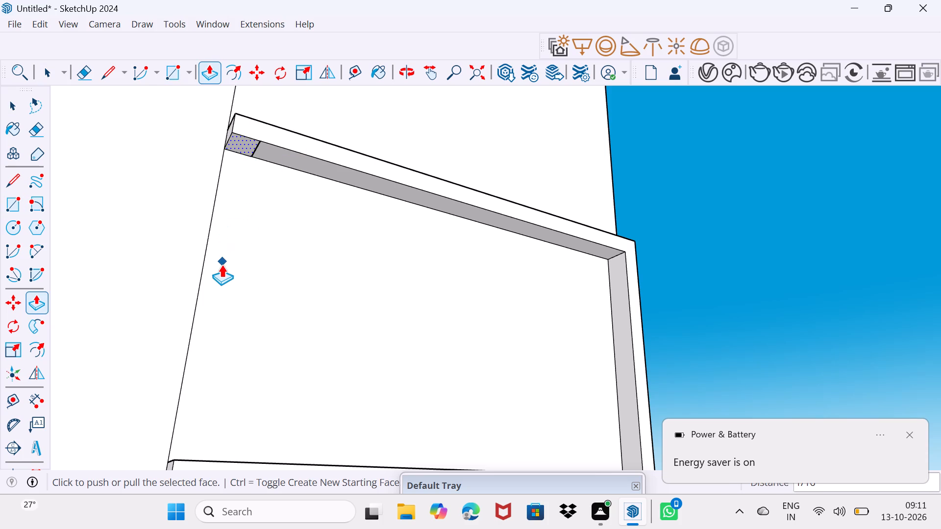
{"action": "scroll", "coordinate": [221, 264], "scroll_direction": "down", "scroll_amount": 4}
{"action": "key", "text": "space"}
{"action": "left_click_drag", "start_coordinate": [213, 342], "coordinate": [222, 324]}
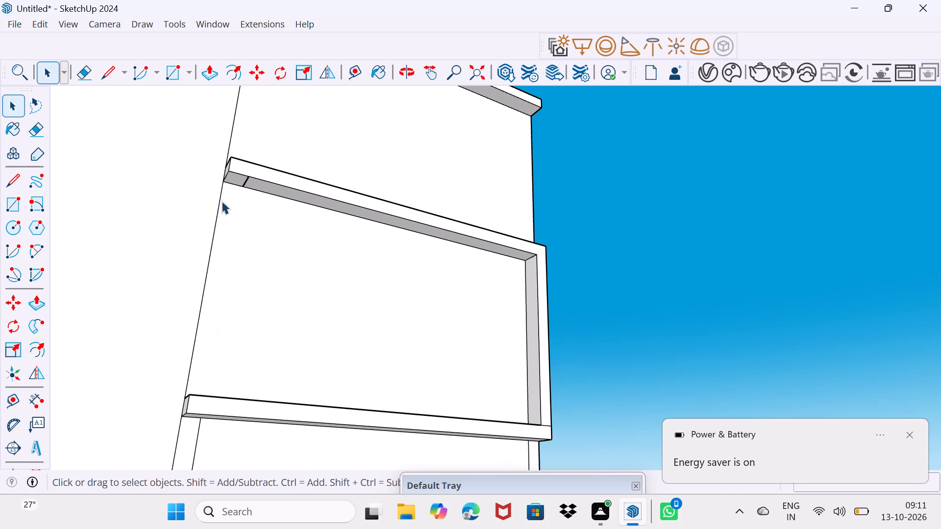
Push/Pull the inner-end rectangle down to the floor band below, closing the frame around the right middle panel.
{"action": "left_click", "coordinate": [229, 175]}
{"action": "left_click", "coordinate": [232, 179]}
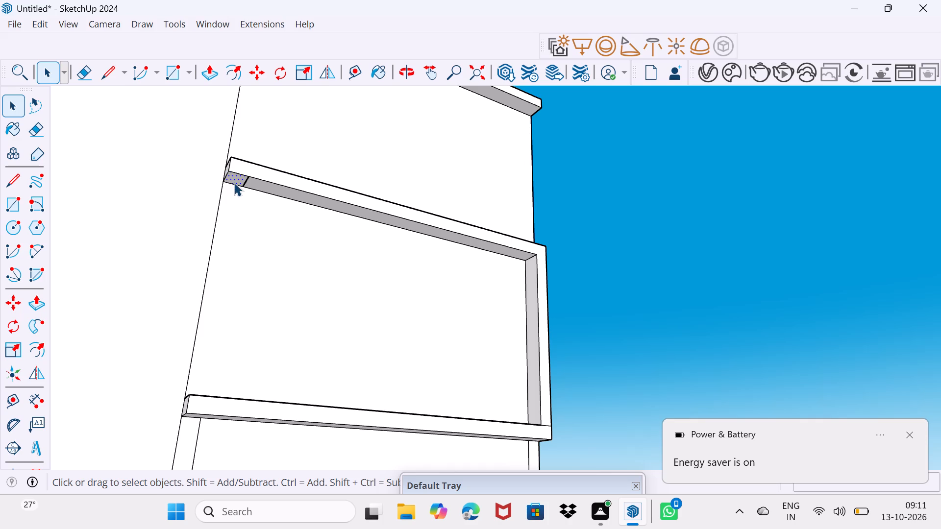
{"action": "key", "text": "p"}
{"action": "left_click", "coordinate": [235, 183]}
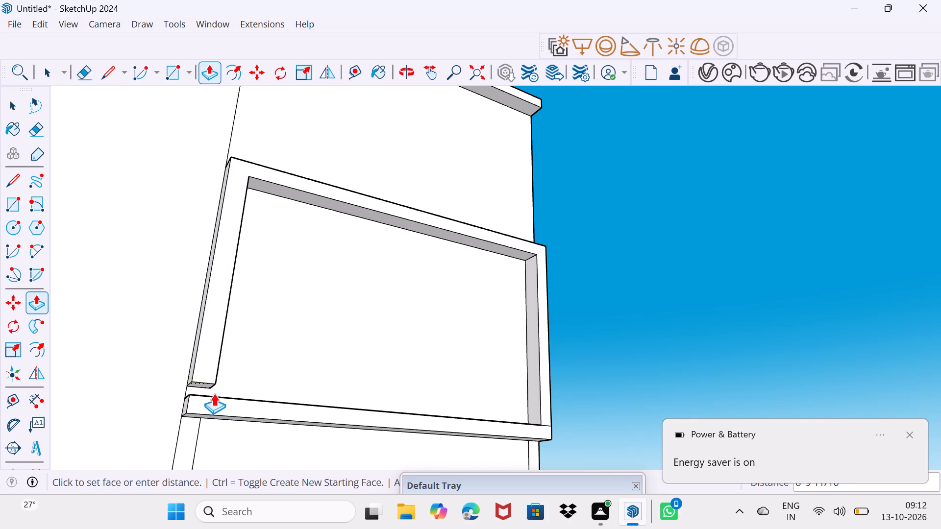
{"action": "left_click", "coordinate": [214, 403]}
{"action": "key", "text": "space"}
{"action": "key", "text": "space"}
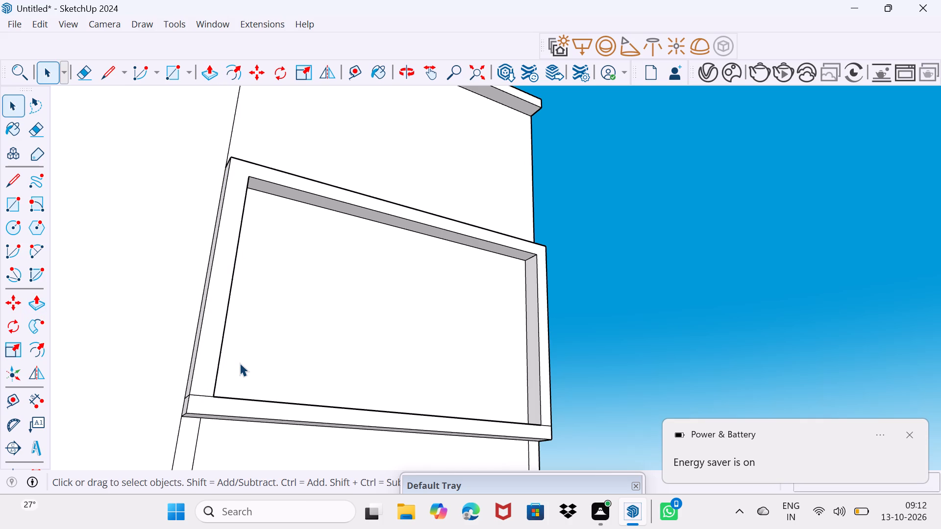
{"action": "left_click_drag", "start_coordinate": [240, 363], "coordinate": [245, 347]}
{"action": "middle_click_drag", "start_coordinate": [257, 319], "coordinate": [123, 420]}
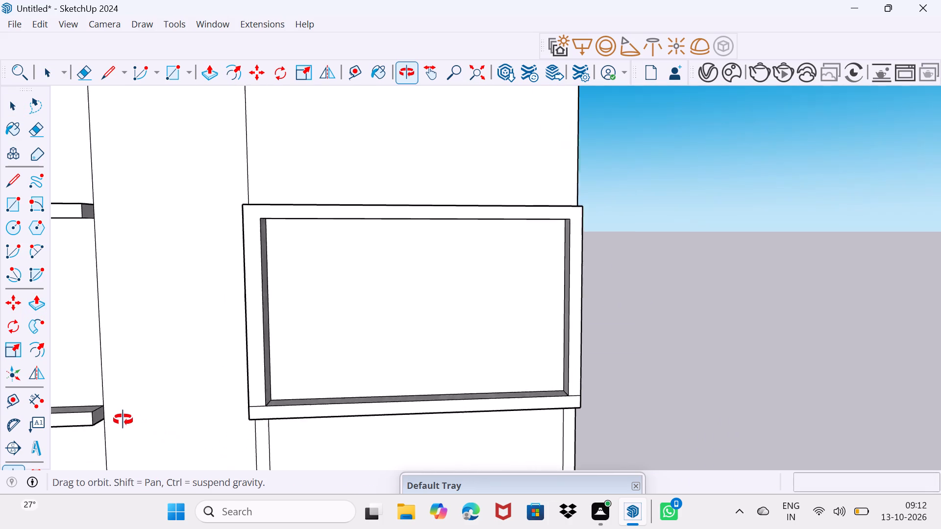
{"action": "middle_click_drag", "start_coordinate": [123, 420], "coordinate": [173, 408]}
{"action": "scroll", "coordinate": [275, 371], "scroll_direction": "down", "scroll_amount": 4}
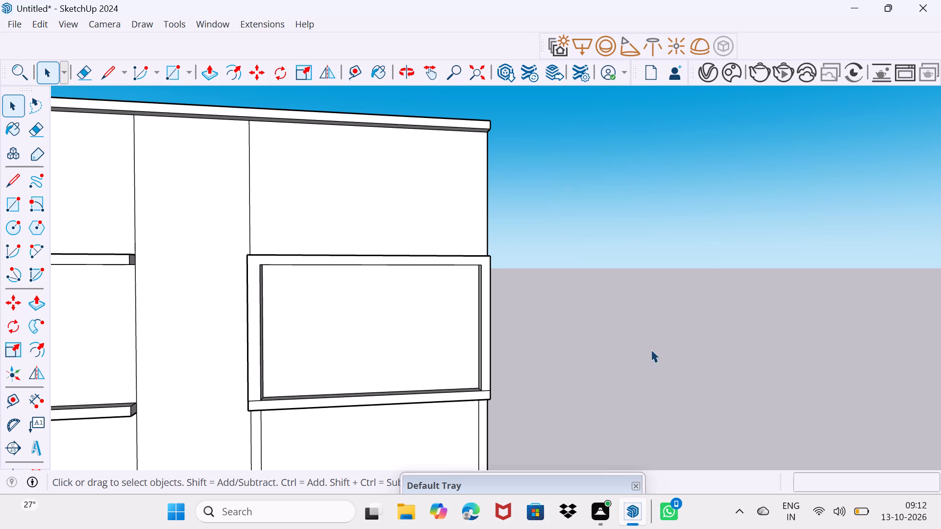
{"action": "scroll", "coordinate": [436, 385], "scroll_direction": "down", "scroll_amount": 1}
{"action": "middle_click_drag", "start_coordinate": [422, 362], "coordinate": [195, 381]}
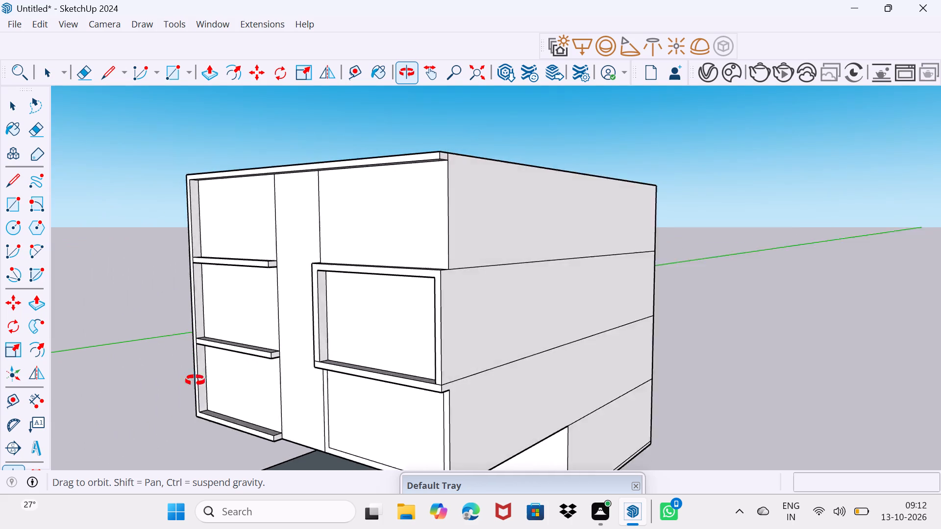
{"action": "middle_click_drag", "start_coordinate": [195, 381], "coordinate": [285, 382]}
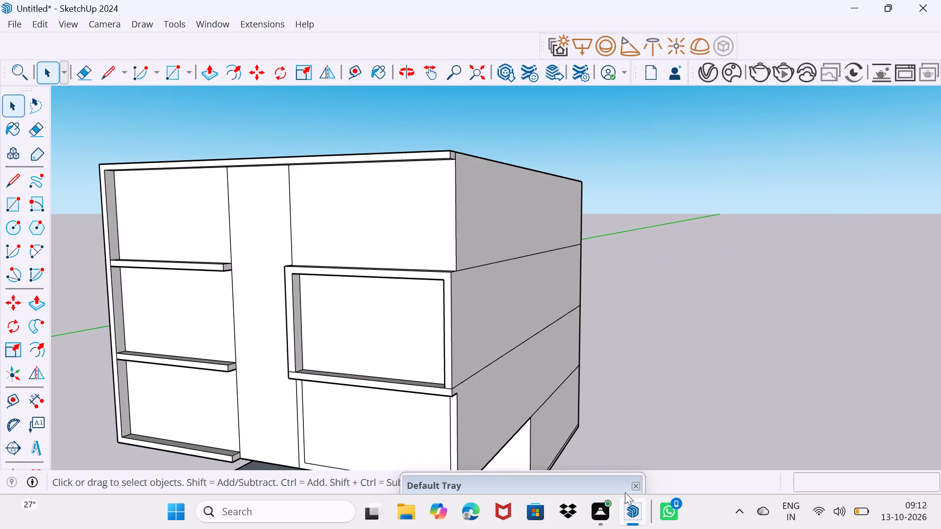
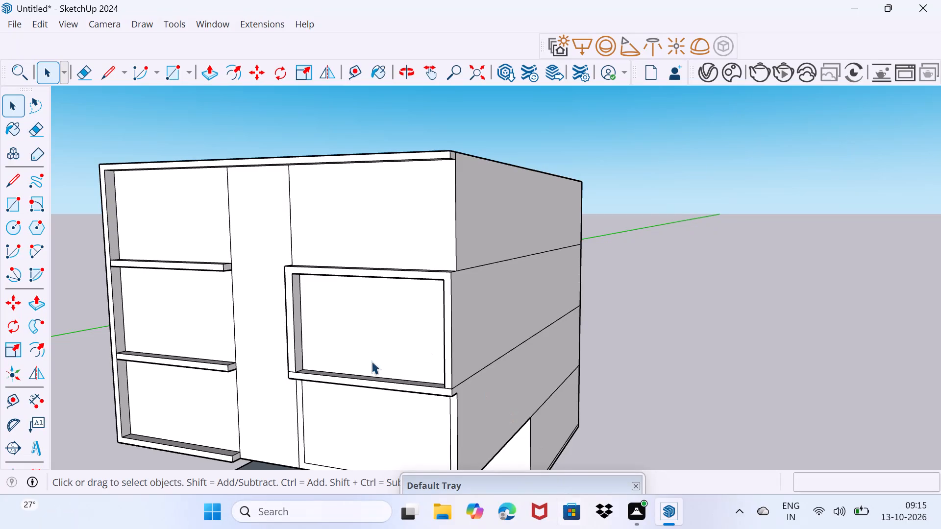
Push/Pull the top-storey left facade panel back into the building to recess it between the border and the central strip.
{"action": "middle_click_drag", "start_coordinate": [359, 342], "coordinate": [427, 329]}
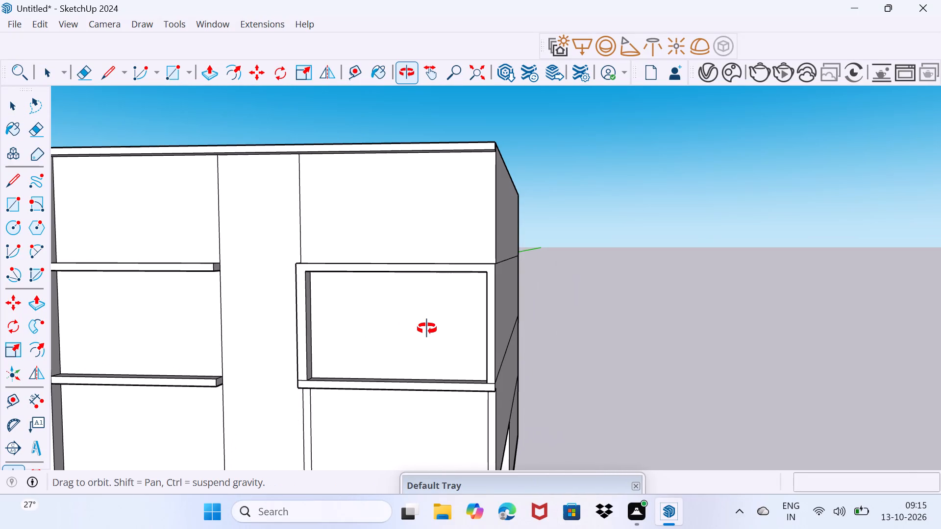
{"action": "middle_click_drag", "start_coordinate": [427, 329], "coordinate": [609, 313]}
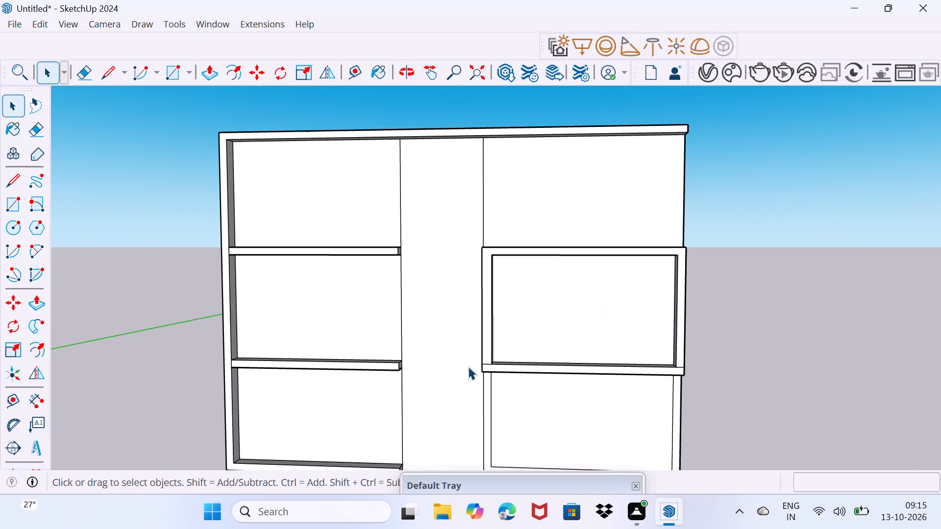
{"action": "scroll", "coordinate": [399, 371], "scroll_direction": "up", "scroll_amount": 2}
{"action": "middle_click_drag", "start_coordinate": [347, 295], "coordinate": [356, 337]}
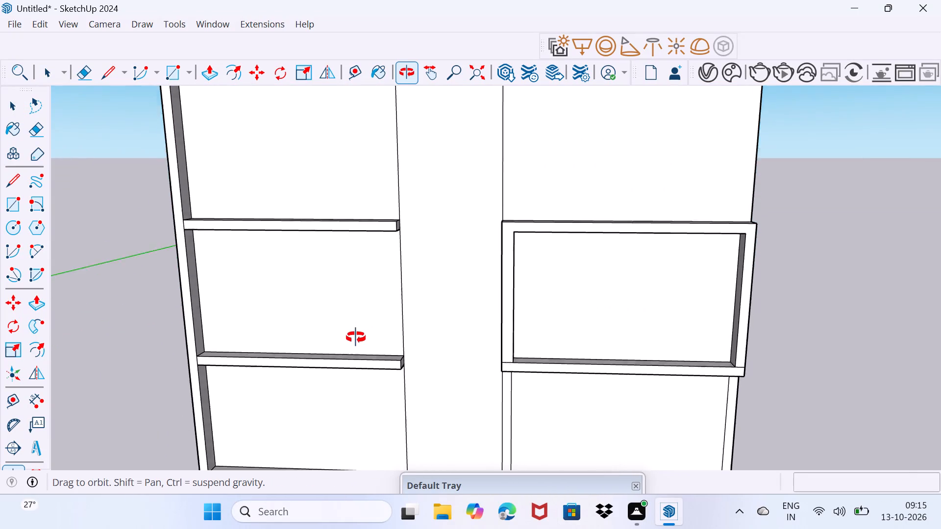
{"action": "middle_click_drag", "start_coordinate": [356, 337], "coordinate": [373, 355]}
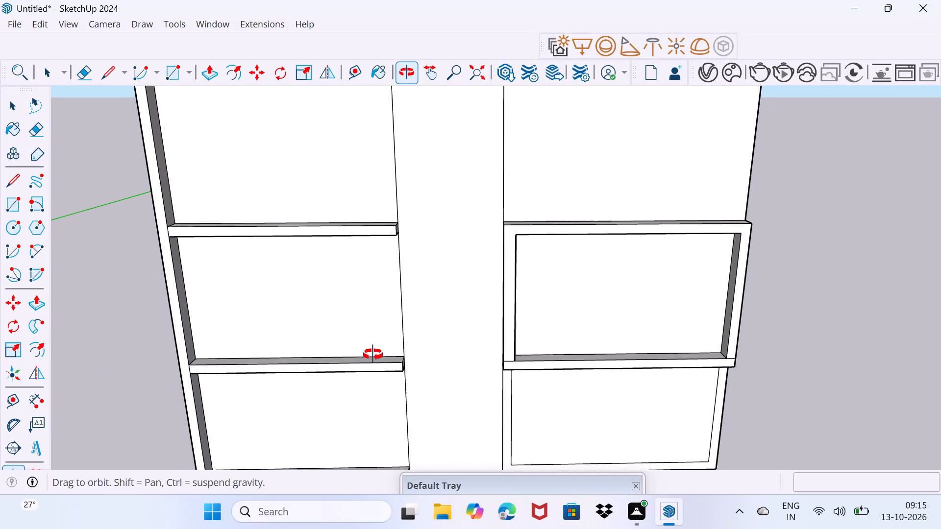
{"action": "middle_click_drag", "start_coordinate": [373, 355], "coordinate": [387, 339]}
{"action": "scroll", "coordinate": [387, 339], "scroll_direction": "down", "scroll_amount": 2}
{"action": "middle_click_drag", "start_coordinate": [294, 262], "coordinate": [378, 292]}
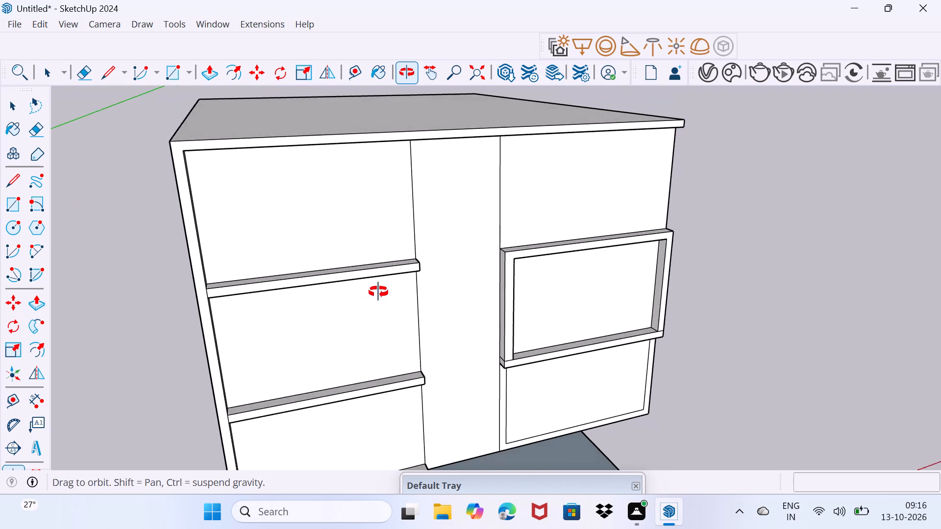
{"action": "middle_click_drag", "start_coordinate": [378, 292], "coordinate": [397, 300]}
{"action": "left_click", "coordinate": [280, 224]}
{"action": "scroll", "coordinate": [302, 265], "scroll_direction": "up", "scroll_amount": 3}
{"action": "middle_click_drag", "start_coordinate": [299, 264], "coordinate": [286, 263]}
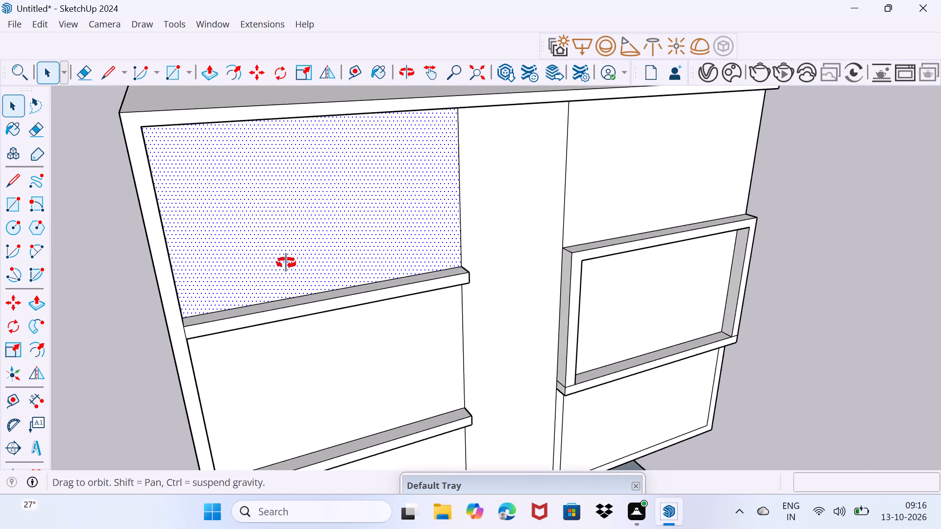
{"action": "middle_click_drag", "start_coordinate": [286, 263], "coordinate": [274, 263]}
{"action": "key", "text": "p"}
{"action": "left_click", "coordinate": [280, 262]}
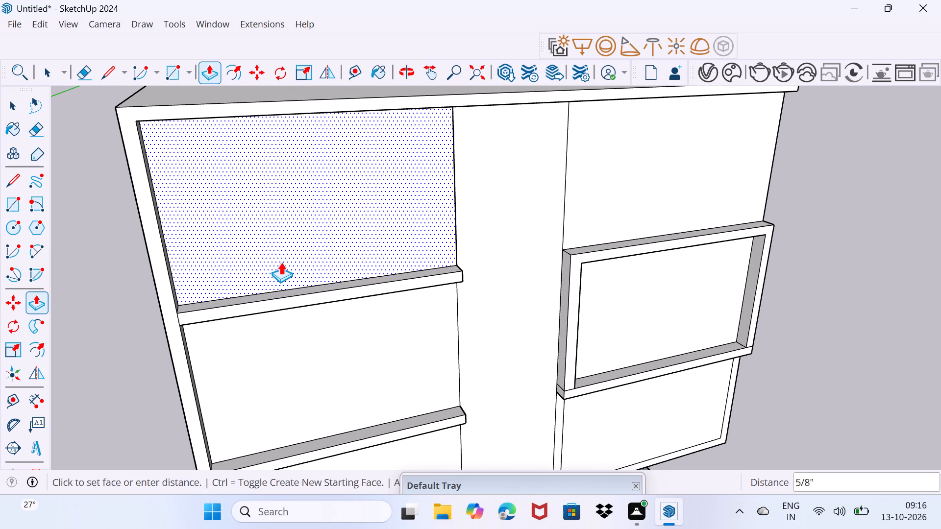
{"action": "middle_click_drag", "start_coordinate": [275, 250], "coordinate": [163, 253]}
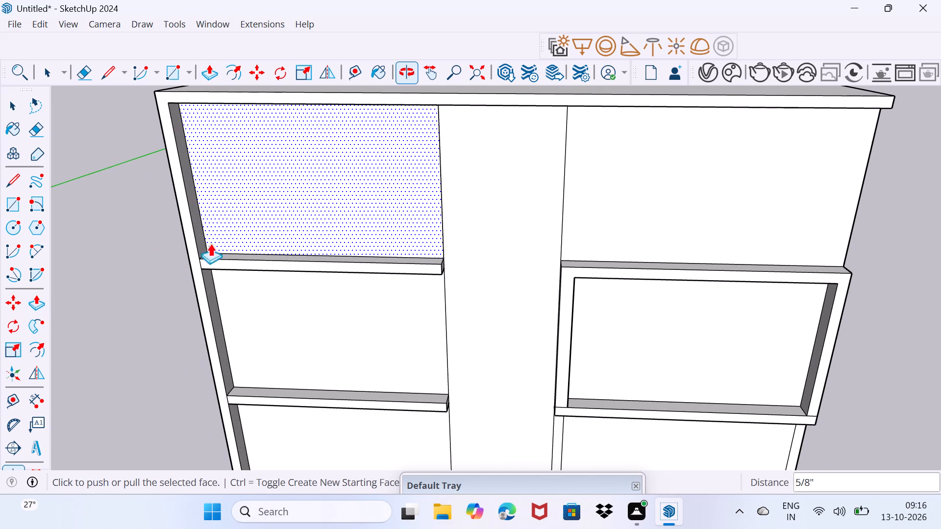
{"action": "left_click", "coordinate": [338, 186]}
{"action": "left_click_drag", "start_coordinate": [326, 200], "coordinate": [336, 190]}
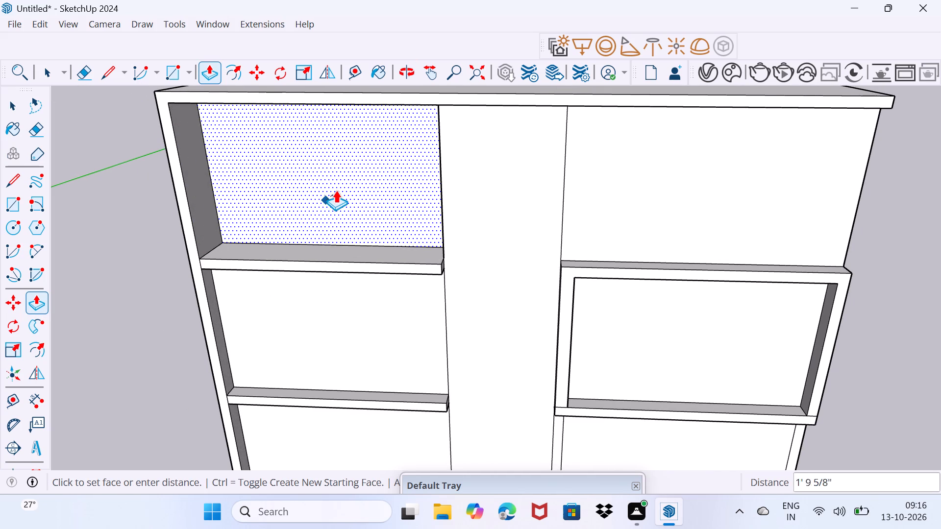
{"action": "left_click_drag", "start_coordinate": [336, 190], "coordinate": [345, 184]}
{"action": "left_click", "coordinate": [345, 184]}
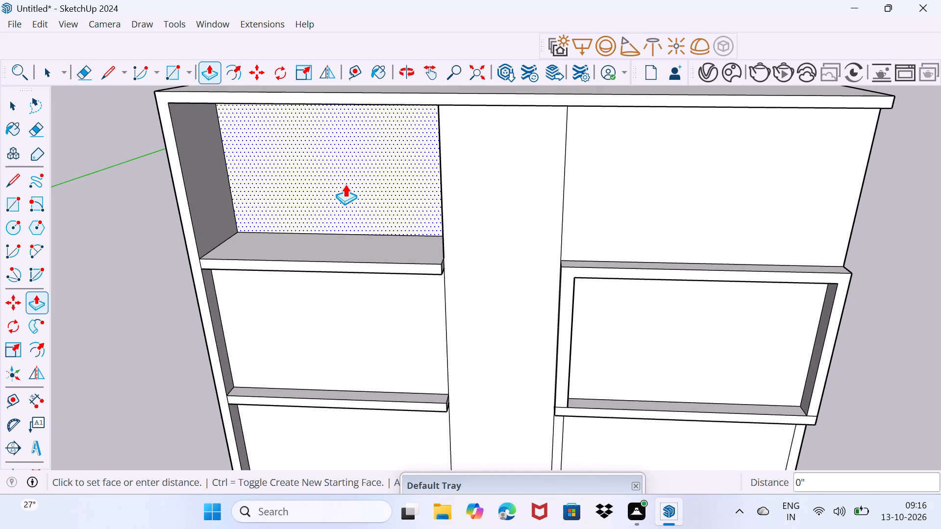
{"action": "key", "text": "space"}
{"action": "left_click_drag", "start_coordinate": [343, 240], "coordinate": [359, 204]}
Push/Pull the top-storey right facade panel about 3' 10" back into the building, beside the central strip.
{"action": "left_click", "coordinate": [598, 201]}
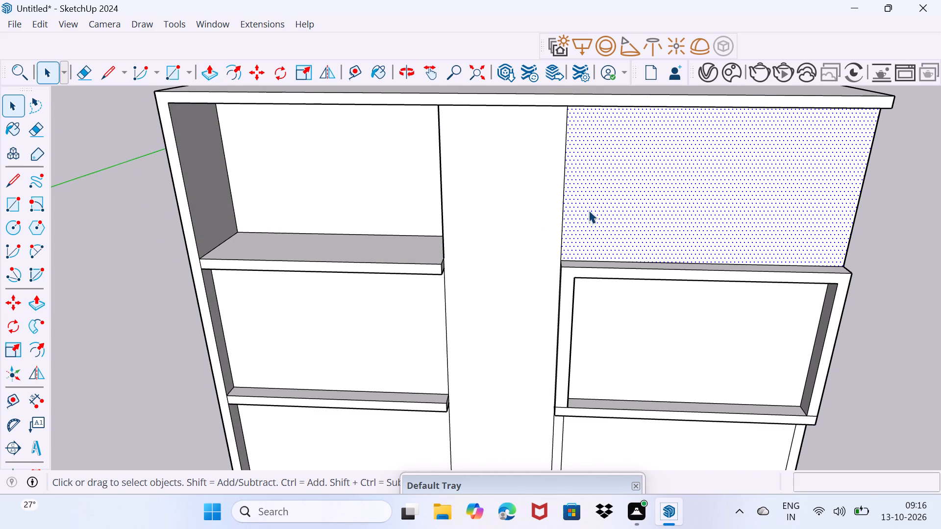
{"action": "key", "text": "p"}
{"action": "left_click", "coordinate": [583, 221]}
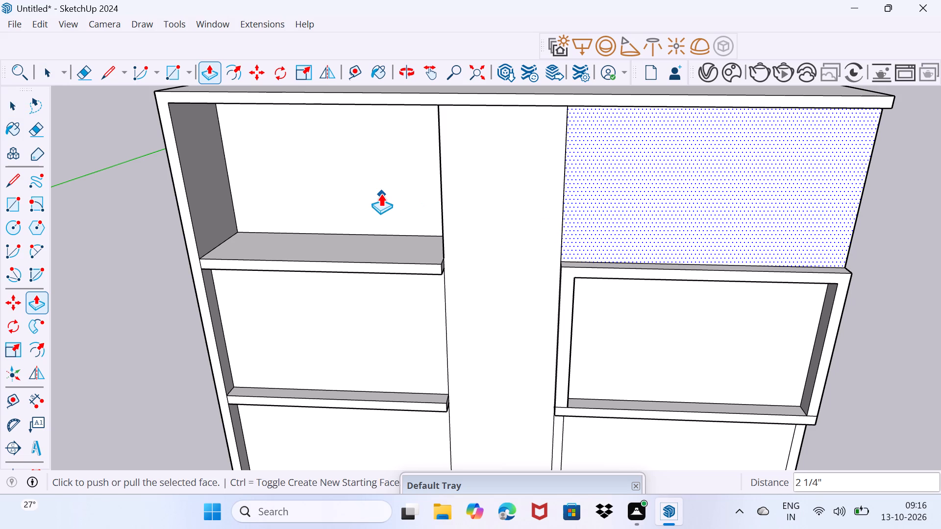
{"action": "left_click", "coordinate": [381, 193]}
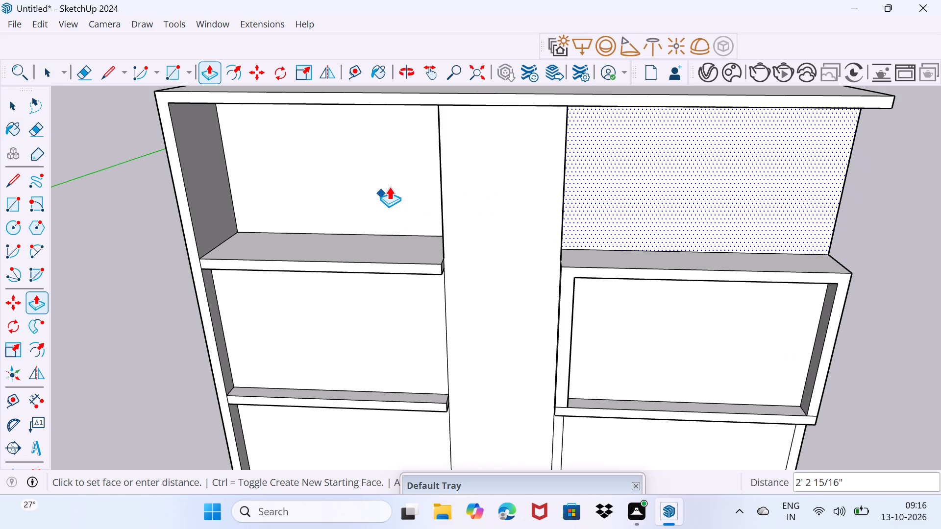
{"action": "left_click", "coordinate": [389, 175]}
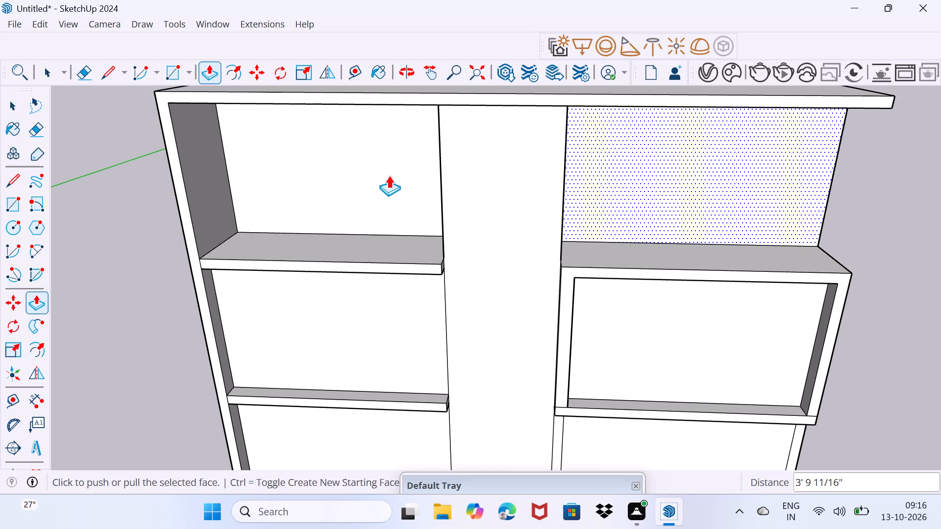
{"action": "key", "text": "space"}
{"action": "left_click_drag", "start_coordinate": [383, 203], "coordinate": [385, 186]}
Push/Pull the middle-storey left facade panel about 4' 4" back into the building.
{"action": "middle_click_drag", "start_coordinate": [432, 264], "coordinate": [248, 252]}
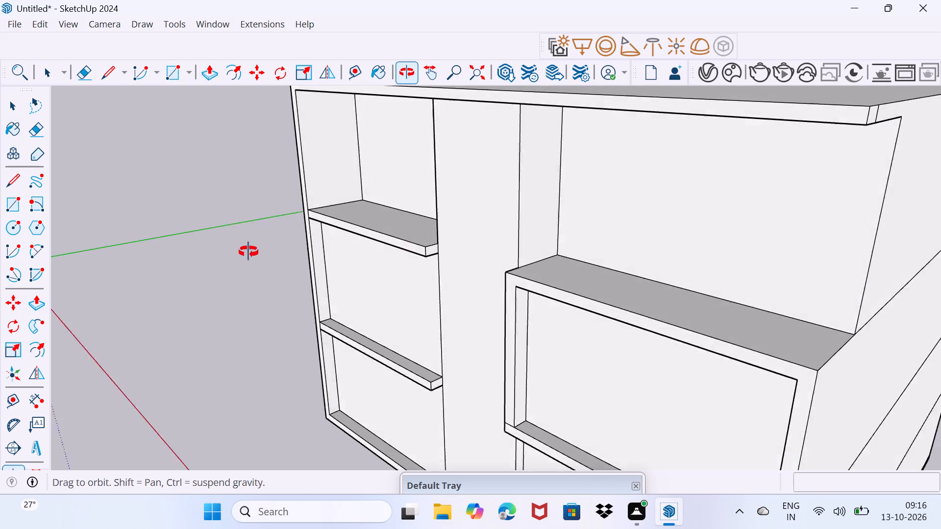
{"action": "middle_click_drag", "start_coordinate": [248, 252], "coordinate": [449, 262]}
{"action": "scroll", "coordinate": [449, 262], "scroll_direction": "down", "scroll_amount": 2}
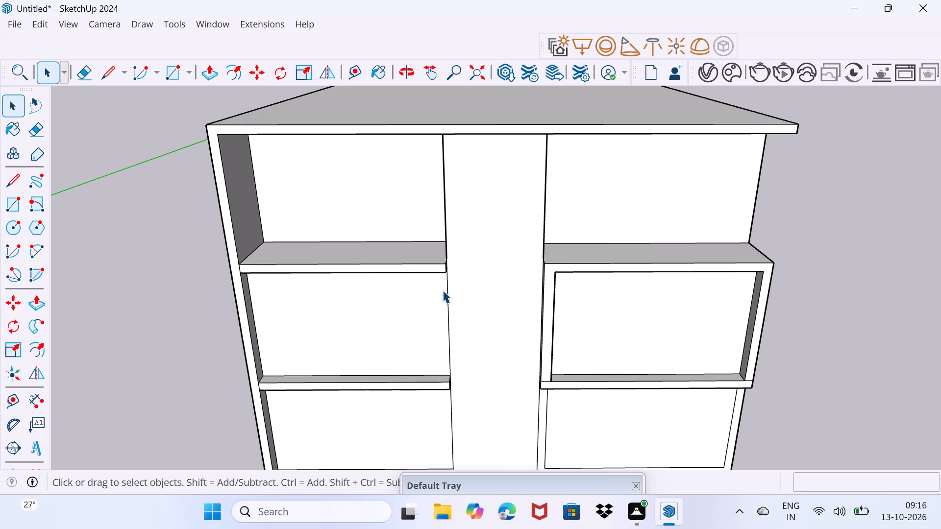
{"action": "middle_click_drag", "start_coordinate": [418, 349], "coordinate": [433, 305]}
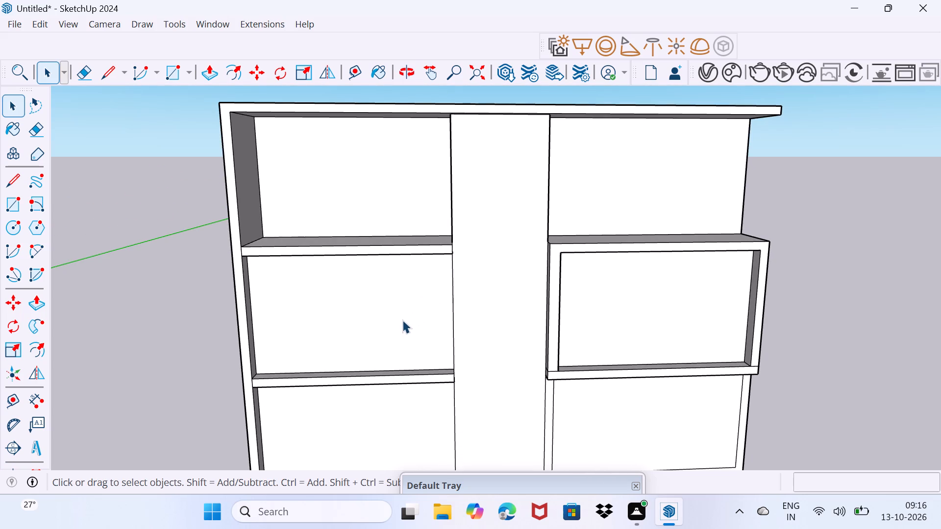
{"action": "left_click", "coordinate": [402, 320]}
{"action": "key", "text": "p"}
{"action": "left_click", "coordinate": [404, 320]}
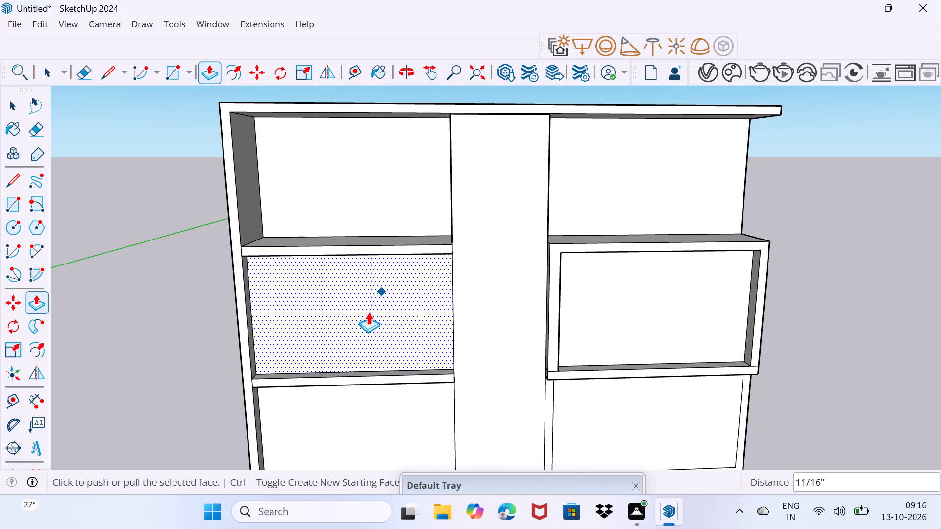
{"action": "left_click_drag", "start_coordinate": [364, 321], "coordinate": [367, 302]}
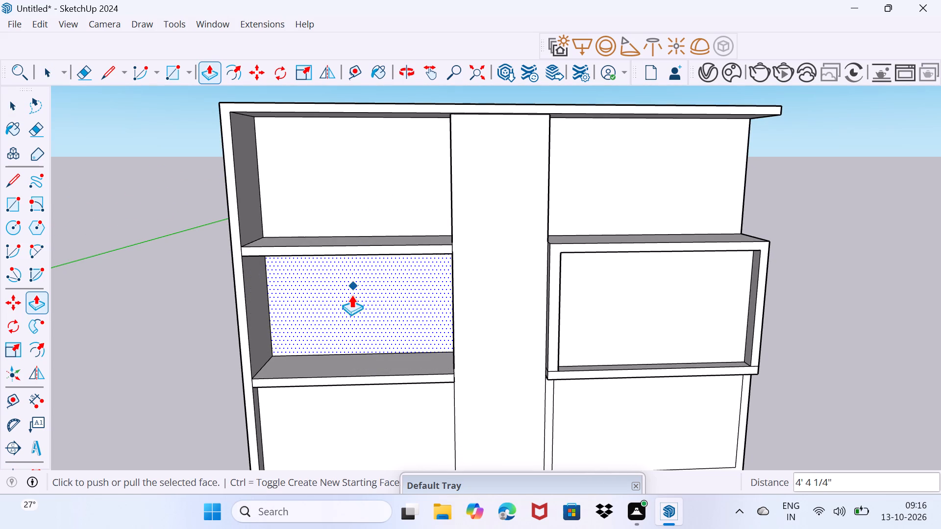
{"action": "left_click", "coordinate": [350, 308]}
{"action": "key", "text": "space"}
{"action": "left_click_drag", "start_coordinate": [346, 322], "coordinate": [369, 300]}
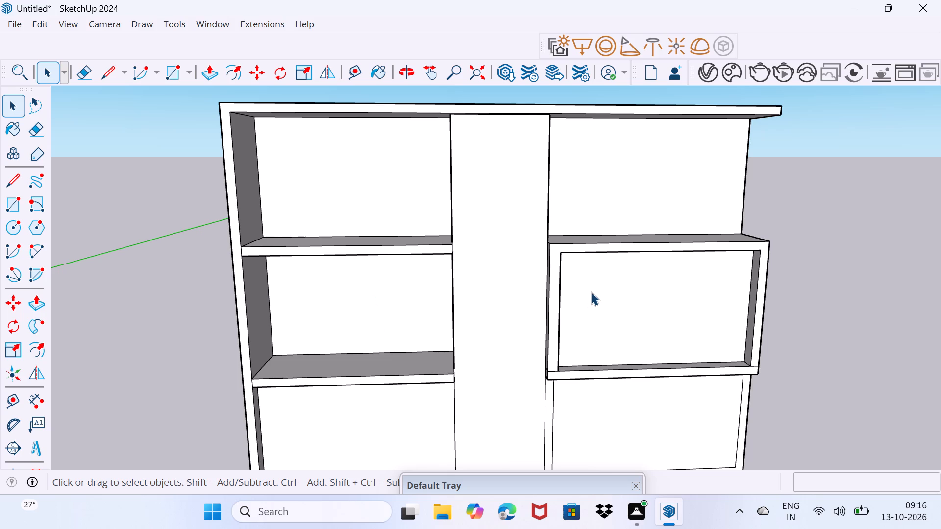
Push/Pull the framed middle-storey right facade panel about 3' 4" back into the building.
{"action": "left_click", "coordinate": [599, 306]}
{"action": "key", "text": "p"}
{"action": "left_click", "coordinate": [601, 305]}
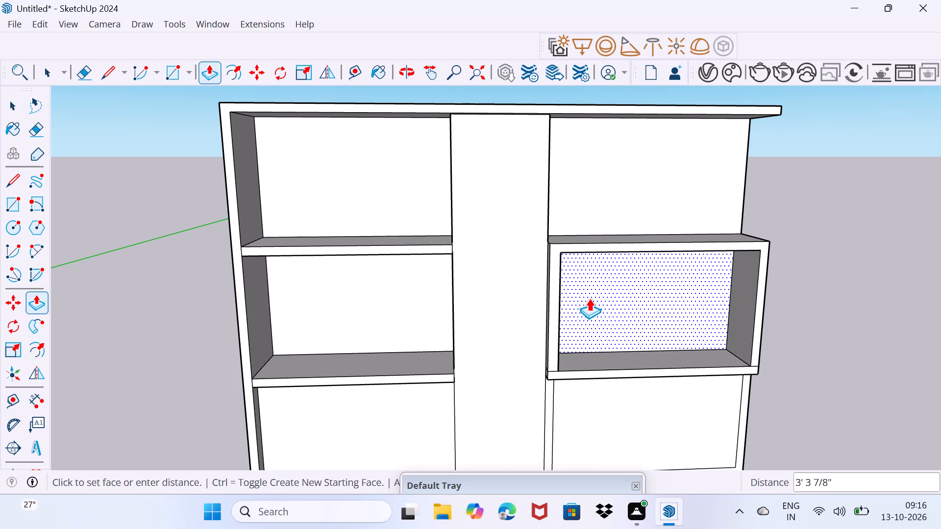
{"action": "left_click", "coordinate": [589, 298]}
{"action": "key", "text": "space"}
{"action": "left_click_drag", "start_coordinate": [552, 335], "coordinate": [579, 314]}
Push/Pull the lower left facade panel, just above the recessed ground storey, about 3' 3" back into the building.
{"action": "scroll", "coordinate": [519, 317], "scroll_direction": "down", "scroll_amount": 3}
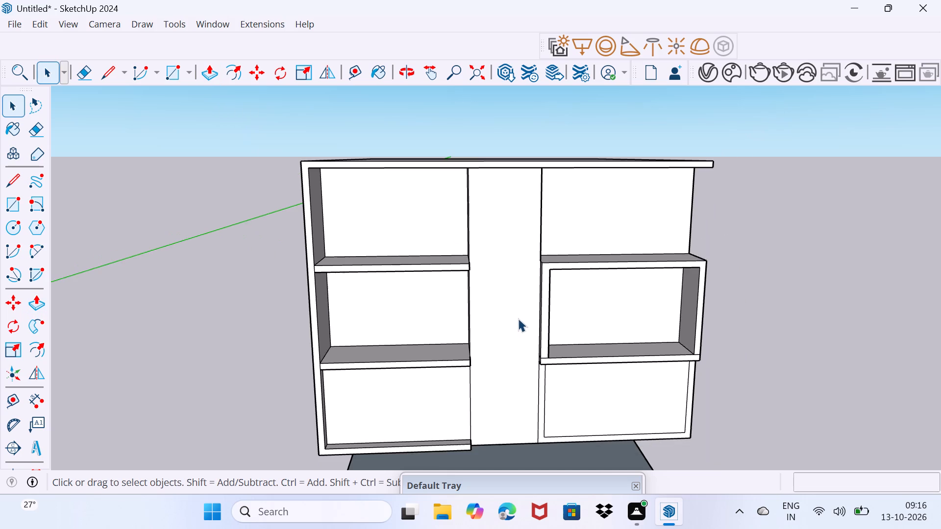
{"action": "scroll", "coordinate": [493, 360], "scroll_direction": "down", "scroll_amount": 1}
{"action": "middle_click_drag", "start_coordinate": [493, 360], "coordinate": [484, 339]}
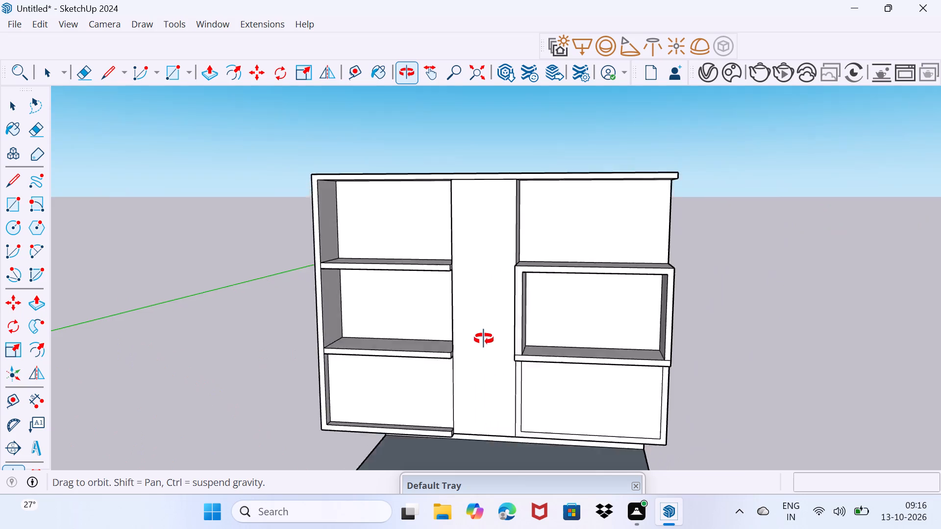
{"action": "middle_click_drag", "start_coordinate": [484, 339], "coordinate": [510, 330]}
{"action": "left_click", "coordinate": [409, 390]}
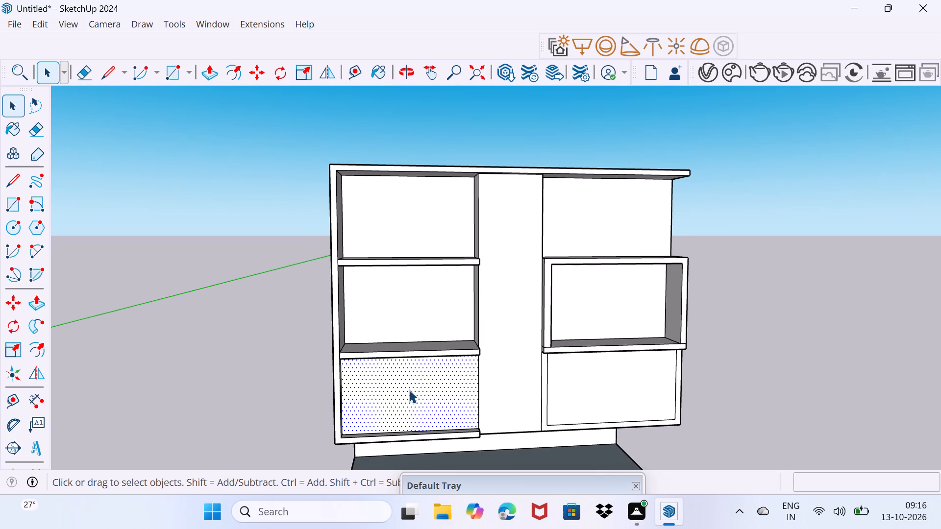
{"action": "key", "text": "p"}
{"action": "left_click", "coordinate": [409, 390]}
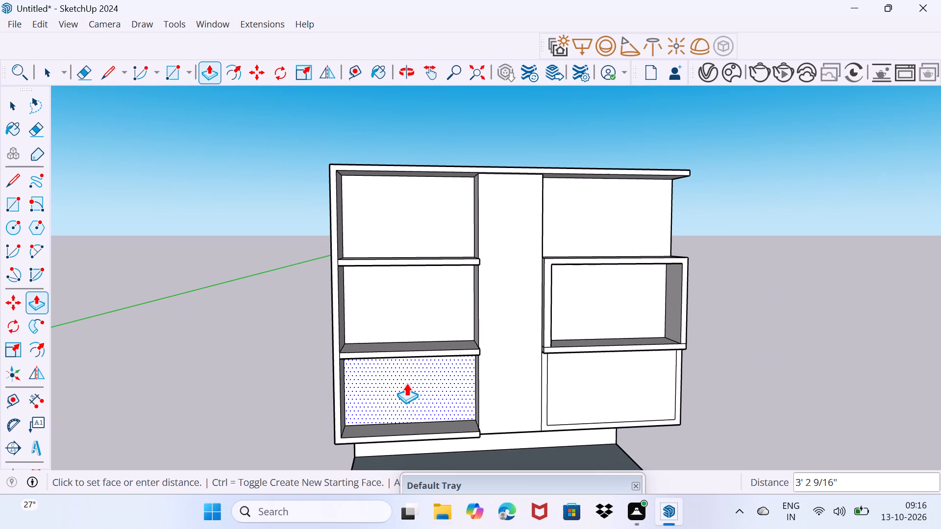
{"action": "left_click", "coordinate": [406, 383]}
{"action": "key", "text": "space"}
{"action": "left_click", "coordinate": [416, 383]}
{"action": "left_click_drag", "start_coordinate": [476, 415], "coordinate": [517, 361]}
Push/Pull the lower right facade panel, inside its thin border, about 4' 11" back into the building.
{"action": "left_click", "coordinate": [592, 384]}
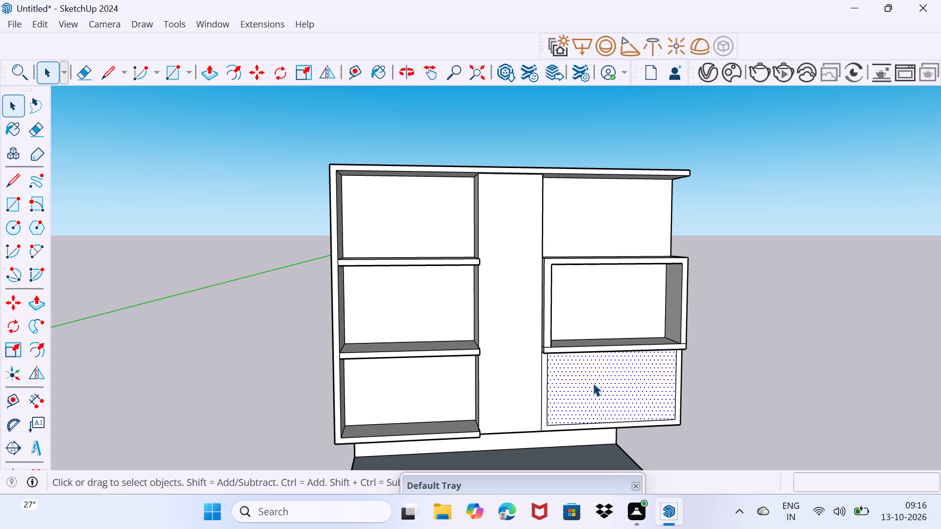
{"action": "key", "text": "p"}
{"action": "left_click", "coordinate": [593, 383]}
{"action": "left_click", "coordinate": [579, 375]}
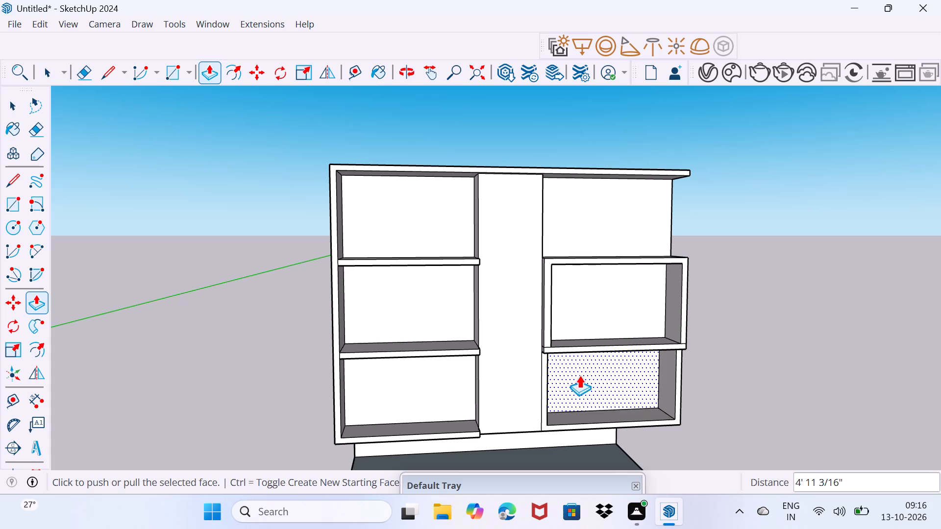
{"action": "key", "text": "space"}
{"action": "left_click", "coordinate": [593, 357]}
{"action": "left_click_drag", "start_coordinate": [576, 380], "coordinate": [603, 357]}
Draw a rectangle about 4 5/8" by 5 1/2" on top of the lowest left floor band, at its inner front corner beside the central strip.
{"action": "middle_click_drag", "start_coordinate": [586, 396], "coordinate": [489, 380]}
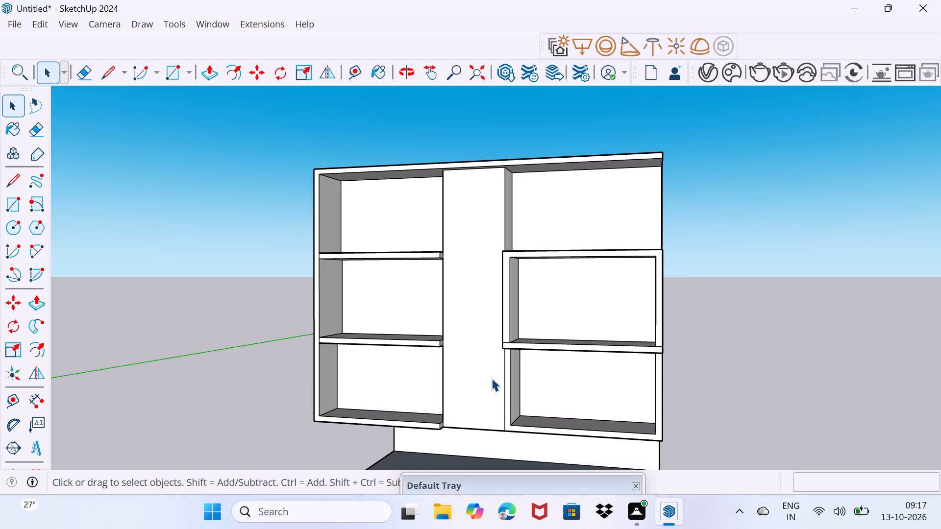
{"action": "scroll", "coordinate": [445, 435], "scroll_direction": "up", "scroll_amount": 3}
{"action": "middle_click_drag", "start_coordinate": [445, 435], "coordinate": [450, 435]}
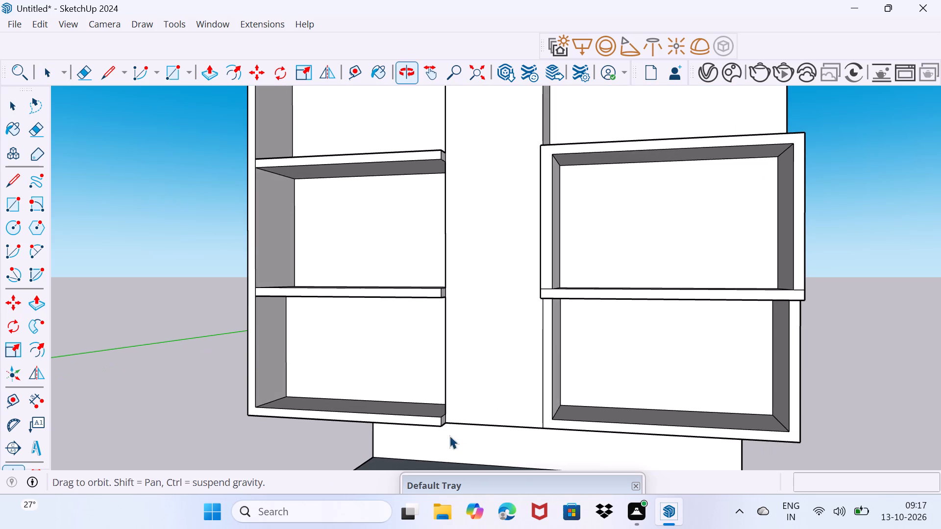
{"action": "scroll", "coordinate": [430, 419], "scroll_direction": "up", "scroll_amount": 2}
{"action": "middle_click_drag", "start_coordinate": [429, 418], "coordinate": [495, 414]}
{"action": "scroll", "coordinate": [447, 418], "scroll_direction": "up", "scroll_amount": 2}
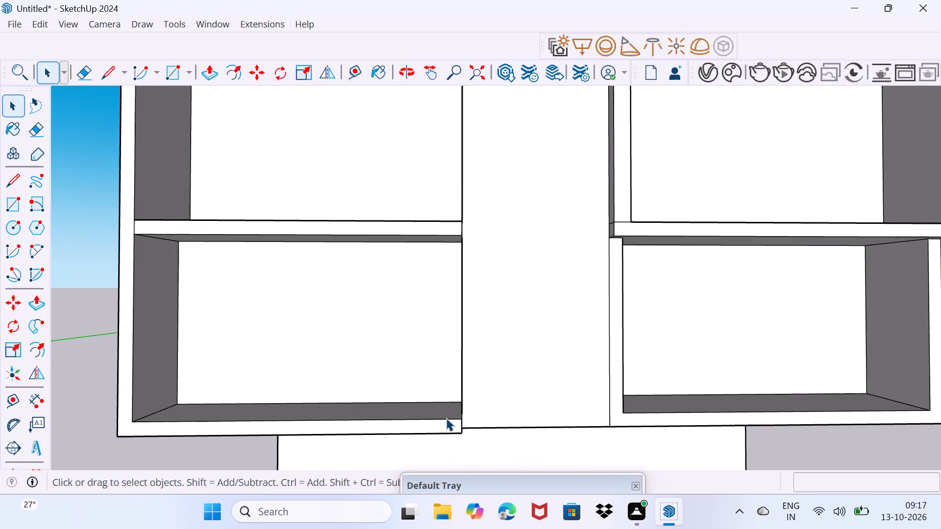
{"action": "middle_click_drag", "start_coordinate": [446, 419], "coordinate": [481, 438]}
{"action": "key", "text": "r"}
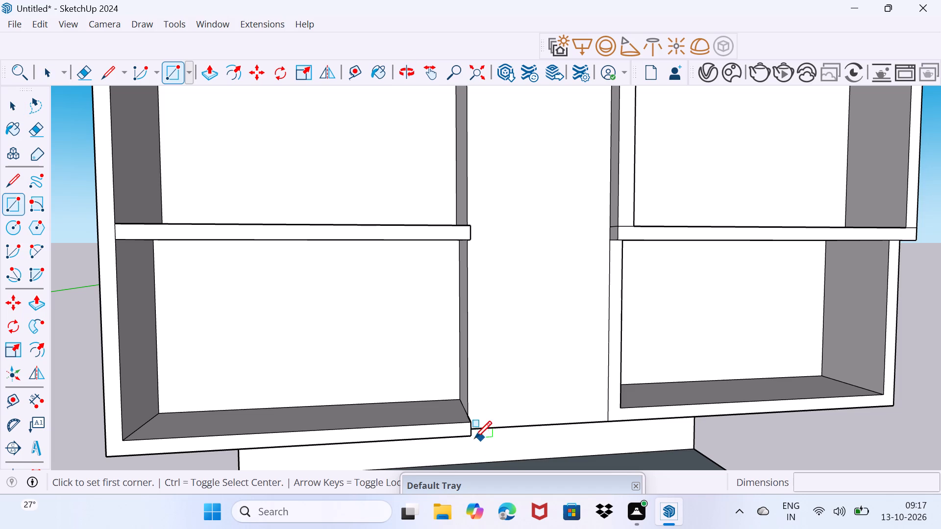
{"action": "left_click", "coordinate": [470, 423]}
{"action": "scroll", "coordinate": [454, 418], "scroll_direction": "up", "scroll_amount": 8}
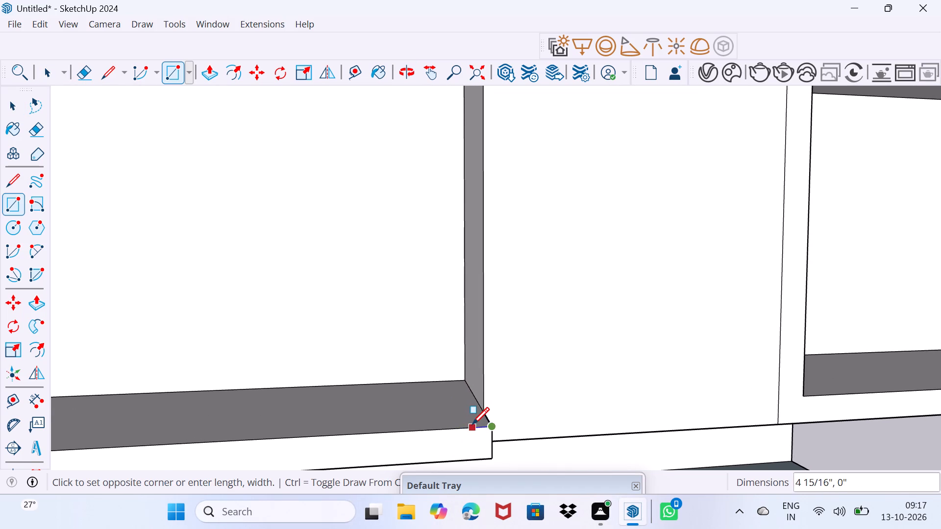
{"action": "scroll", "coordinate": [472, 423], "scroll_direction": "up", "scroll_amount": 9}
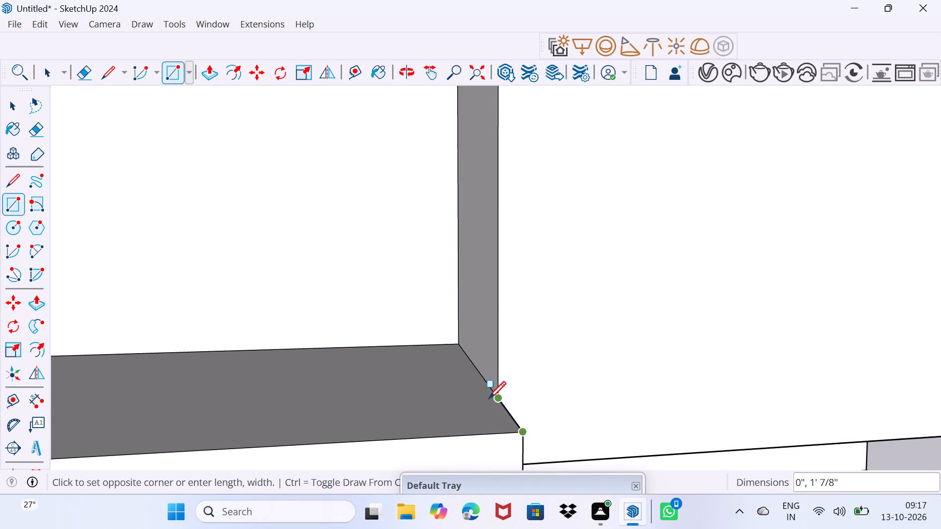
{"action": "left_click", "coordinate": [467, 419]}
{"action": "key", "text": "space"}
Push/Pull the small corner rectangle on the lowest left floor band up about 3' 6 5/8" into a post.
{"action": "type", "text": "p"}
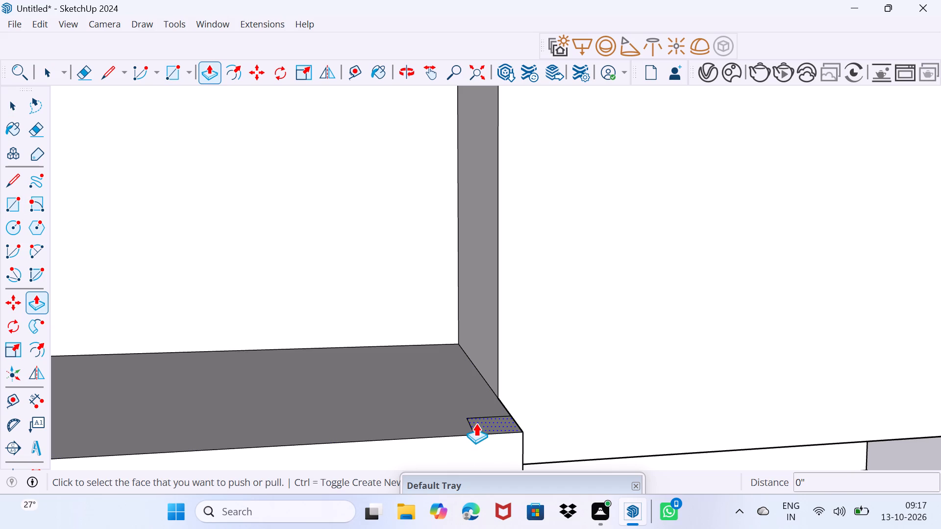
{"action": "left_click", "coordinate": [477, 423]}
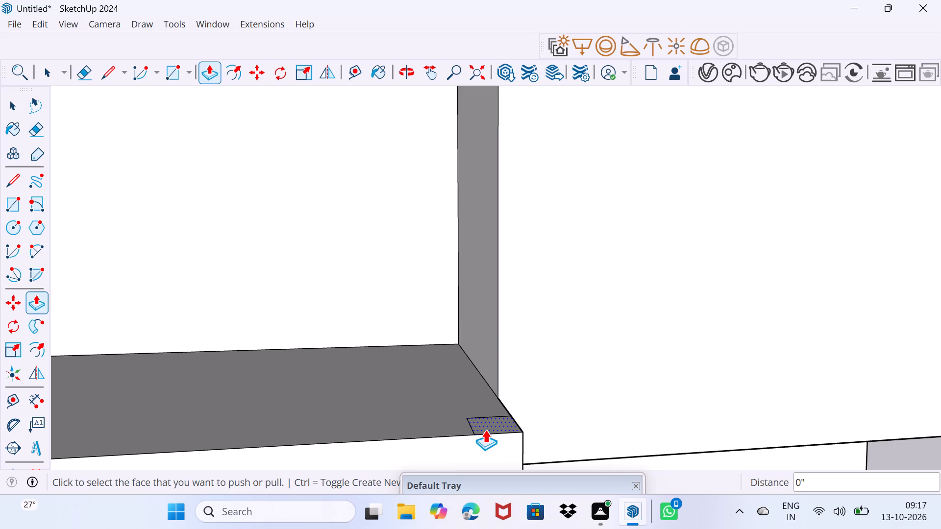
{"action": "left_click", "coordinate": [488, 421]}
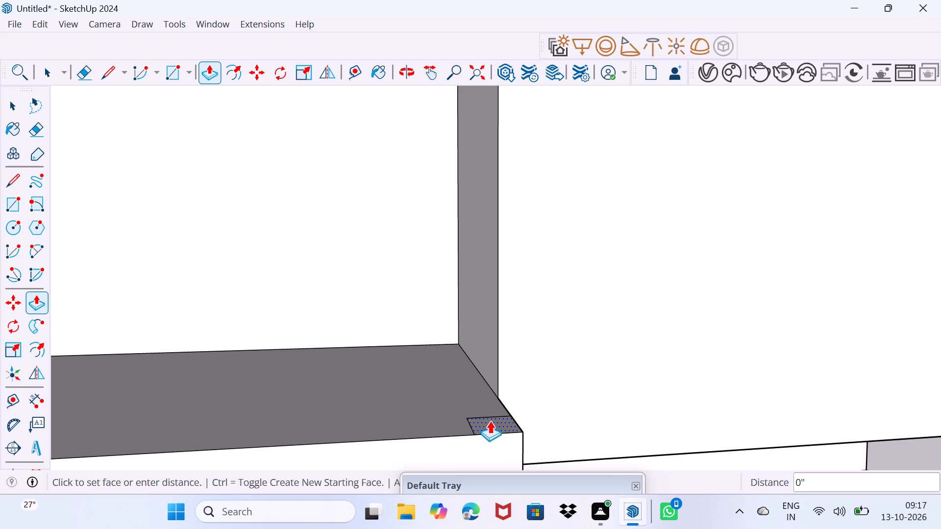
{"action": "left_click", "coordinate": [491, 423]}
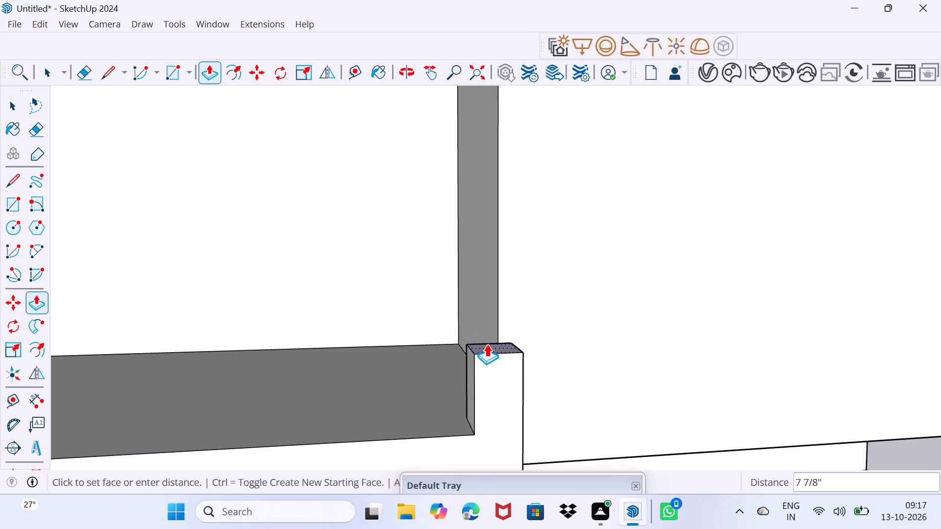
{"action": "scroll", "coordinate": [487, 343], "scroll_direction": "down", "scroll_amount": 20}
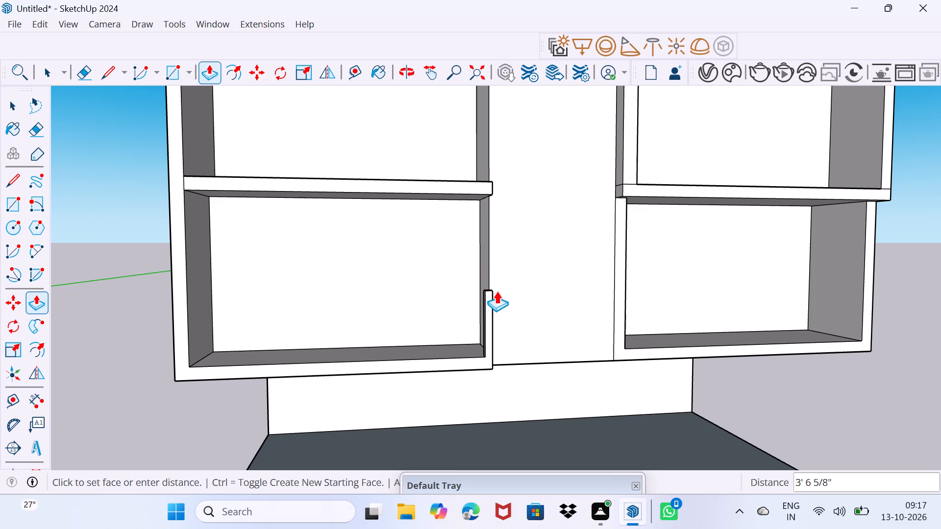
{"action": "left_click", "coordinate": [496, 291]}
{"action": "key", "text": "space"}
{"action": "left_click_drag", "start_coordinate": [497, 335], "coordinate": [511, 329]}
Push/Pull the rear face of the small post about 7 3/8" back to meet the central strip's face.
{"action": "scroll", "coordinate": [469, 338], "scroll_direction": "up", "scroll_amount": 2}
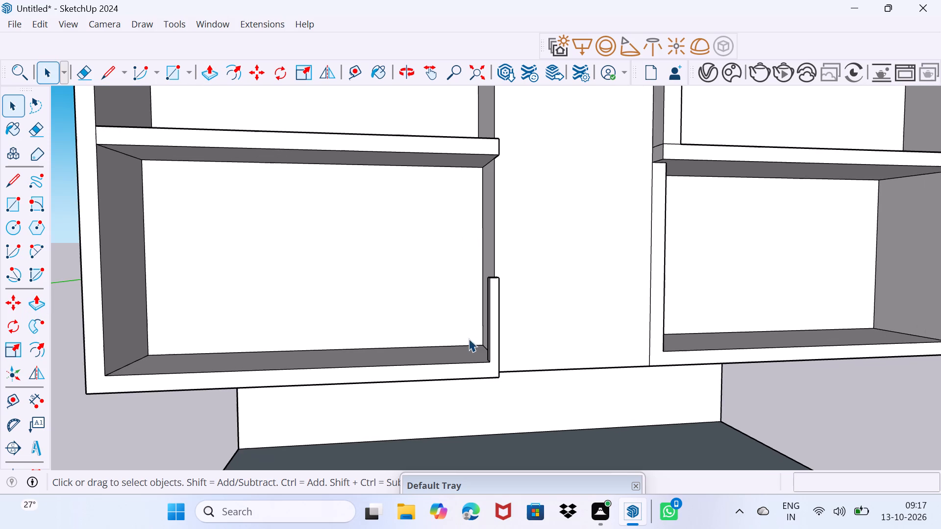
{"action": "middle_click_drag", "start_coordinate": [471, 341], "coordinate": [597, 343]}
{"action": "scroll", "coordinate": [527, 358], "scroll_direction": "up", "scroll_amount": 3}
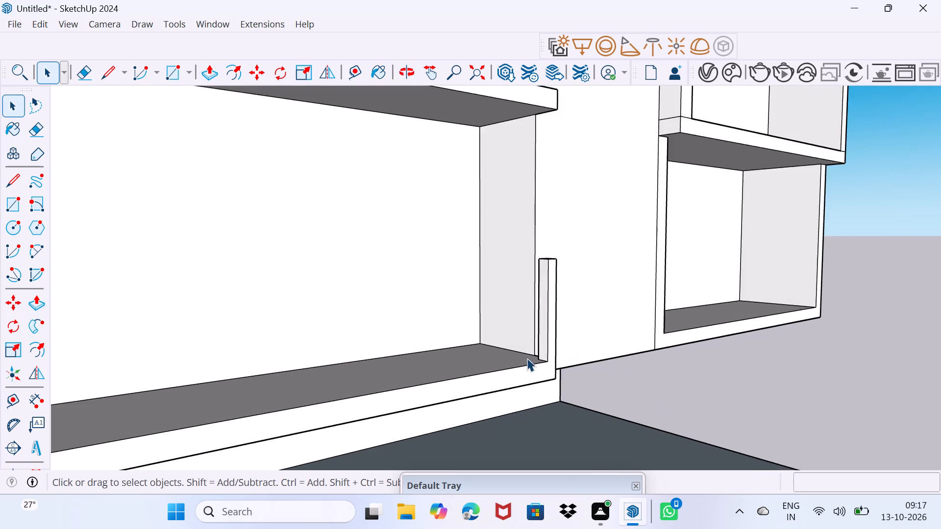
{"action": "middle_click_drag", "start_coordinate": [569, 359], "coordinate": [182, 395]}
{"action": "scroll", "coordinate": [347, 332], "scroll_direction": "up", "scroll_amount": 5}
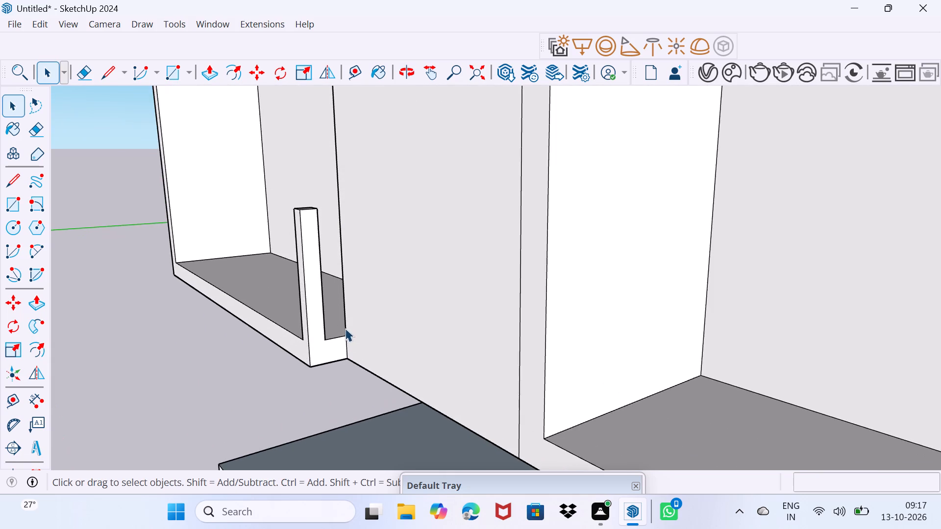
{"action": "scroll", "coordinate": [345, 328], "scroll_direction": "up", "scroll_amount": 4}
{"action": "middle_click_drag", "start_coordinate": [341, 329], "coordinate": [292, 347]}
{"action": "scroll", "coordinate": [308, 315], "scroll_direction": "up", "scroll_amount": 7}
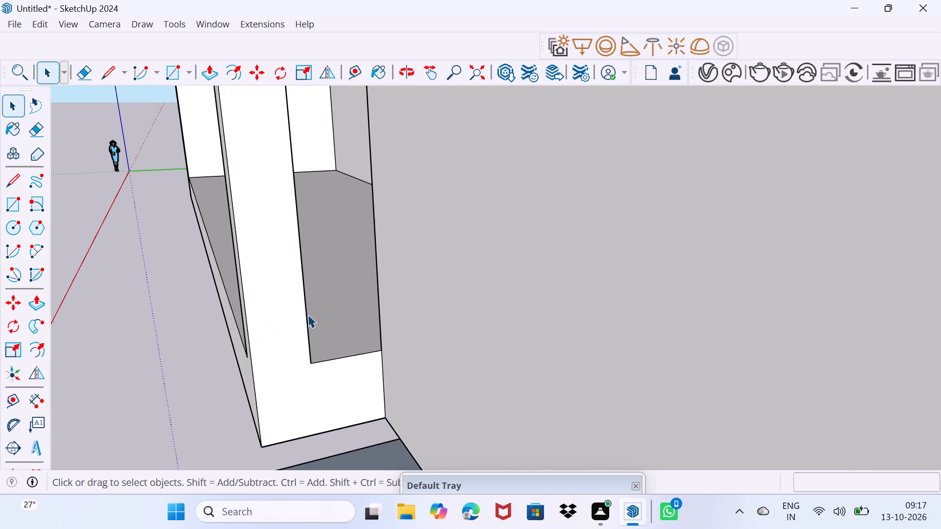
{"action": "middle_click_drag", "start_coordinate": [308, 314], "coordinate": [255, 335]}
{"action": "scroll", "coordinate": [261, 328], "scroll_direction": "up", "scroll_amount": 1}
{"action": "scroll", "coordinate": [312, 292], "scroll_direction": "up", "scroll_amount": 4}
{"action": "middle_click_drag", "start_coordinate": [313, 291], "coordinate": [306, 295]}
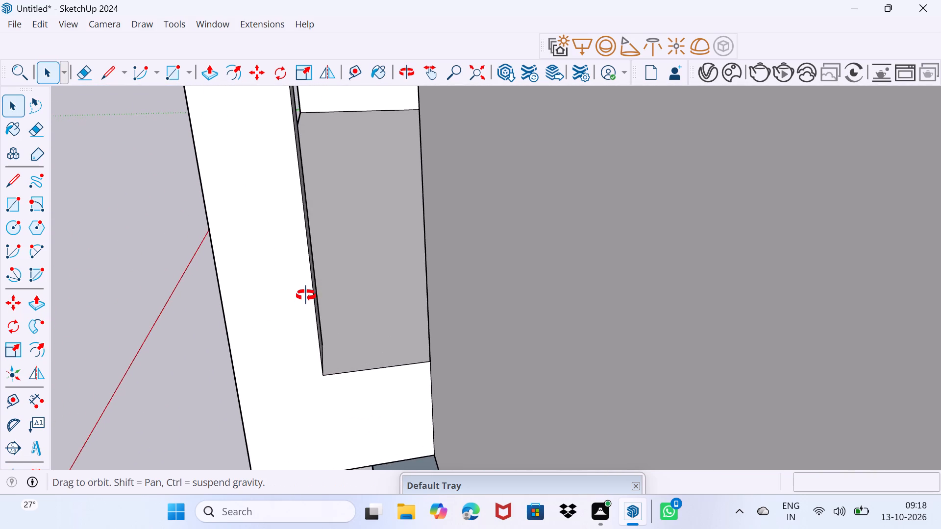
{"action": "middle_click_drag", "start_coordinate": [306, 295], "coordinate": [288, 300]}
{"action": "left_click", "coordinate": [318, 294]}
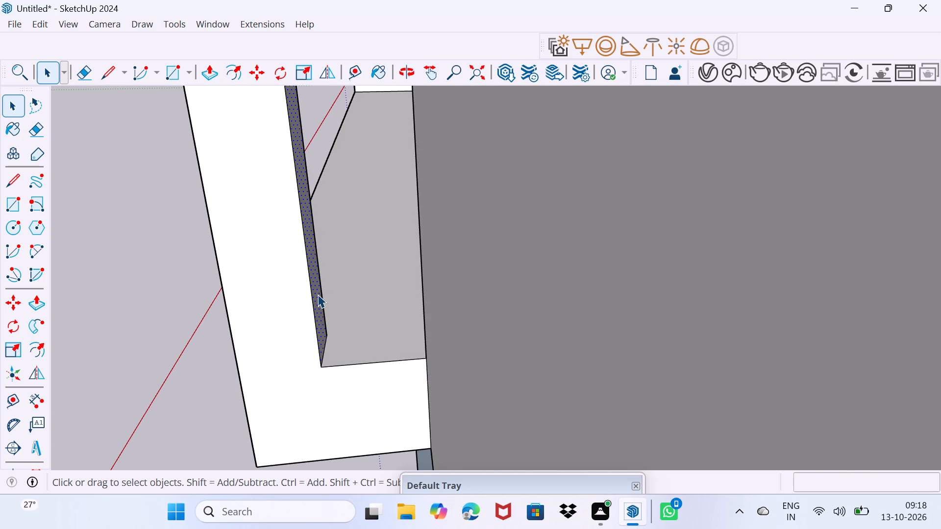
{"action": "key", "text": "p"}
{"action": "left_click", "coordinate": [318, 294]}
{"action": "left_click", "coordinate": [448, 310]}
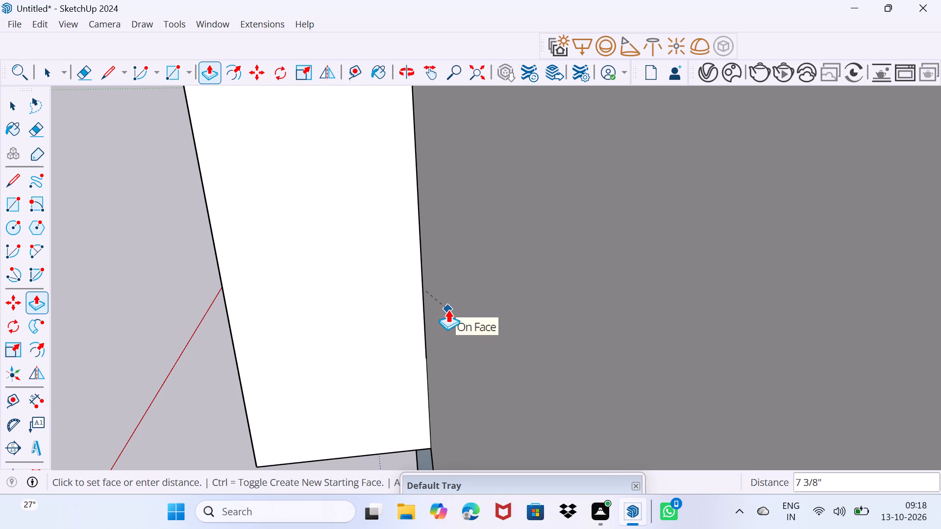
{"action": "key", "text": "space"}
{"action": "middle_click_drag", "start_coordinate": [391, 344], "coordinate": [399, 342]}
{"action": "left_click_drag", "start_coordinate": [380, 350], "coordinate": [392, 347]}
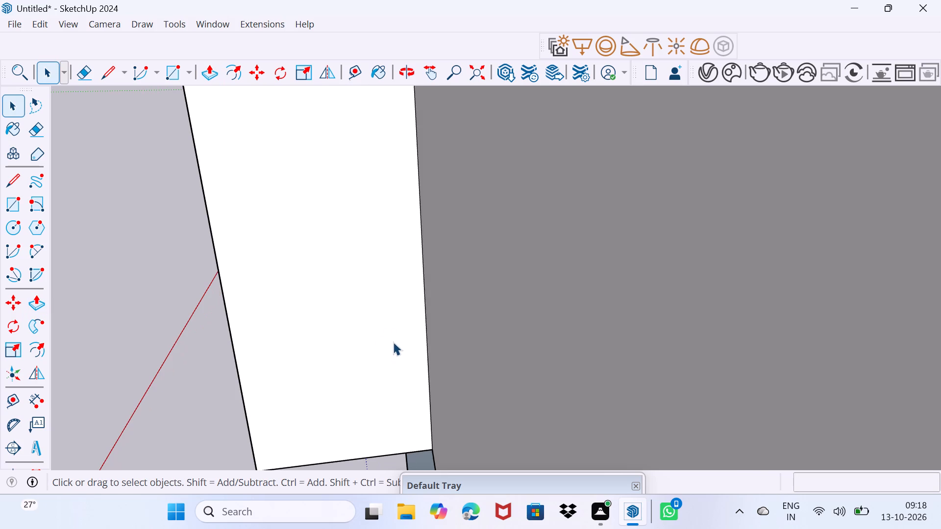
Draw an 8" line across each vertical side border of the lower right balcony frame, at about mid-height.
{"action": "scroll", "coordinate": [384, 343], "scroll_direction": "down", "scroll_amount": 14}
{"action": "middle_click_drag", "start_coordinate": [375, 350], "coordinate": [642, 337]}
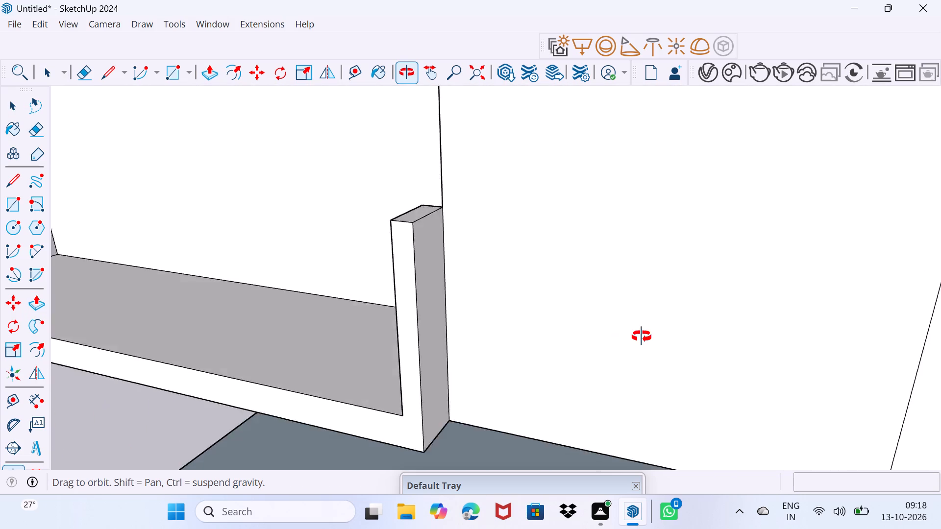
{"action": "middle_click_drag", "start_coordinate": [642, 337], "coordinate": [645, 336]}
{"action": "scroll", "coordinate": [645, 336], "scroll_direction": "down", "scroll_amount": 13}
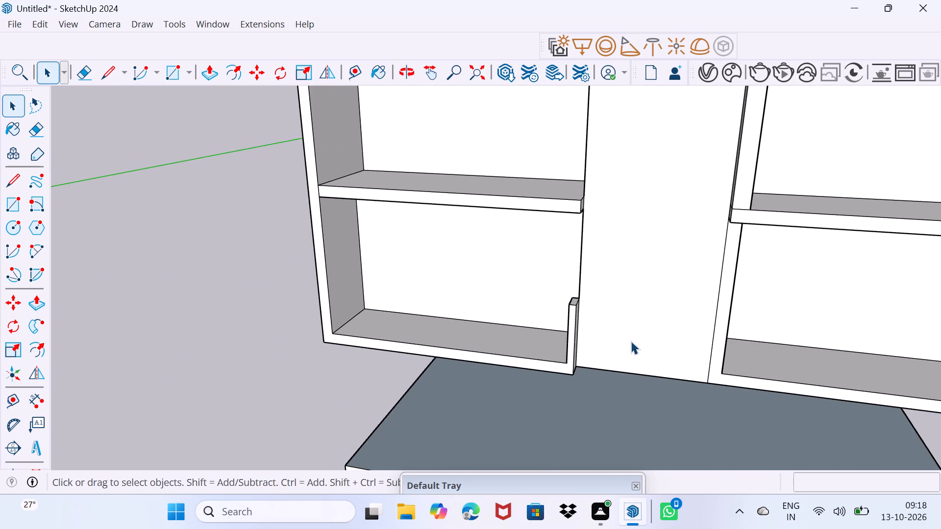
{"action": "middle_click_drag", "start_coordinate": [663, 351], "coordinate": [307, 323], "text": "shift"}
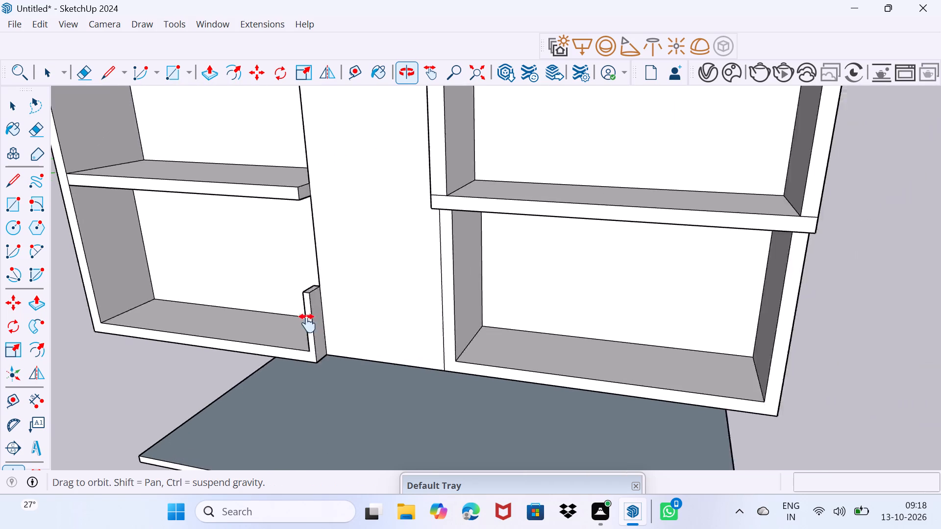
{"action": "middle_click_drag", "start_coordinate": [307, 323], "coordinate": [297, 323], "text": "shift"}
{"action": "scroll", "coordinate": [331, 340], "scroll_direction": "up", "scroll_amount": 1}
{"action": "middle_click_drag", "start_coordinate": [347, 364], "coordinate": [371, 366]}
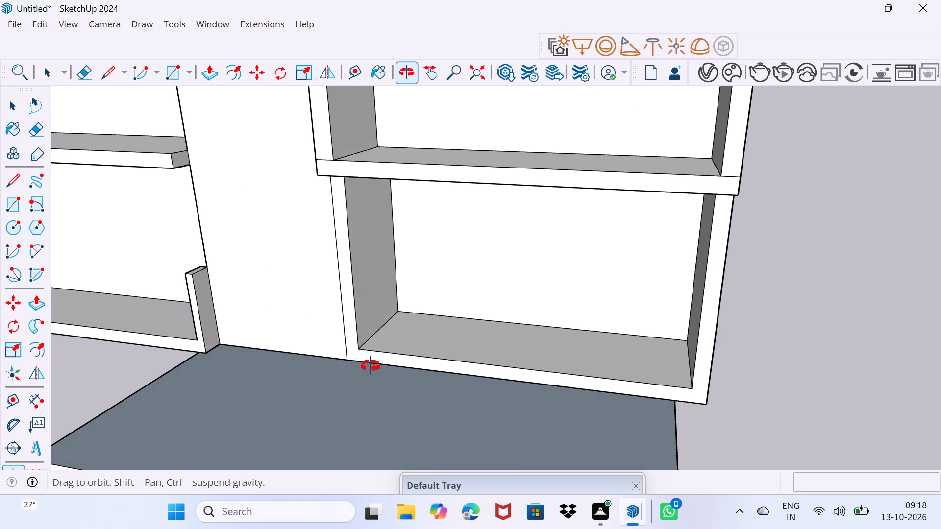
{"action": "middle_click_drag", "start_coordinate": [371, 366], "coordinate": [377, 366]}
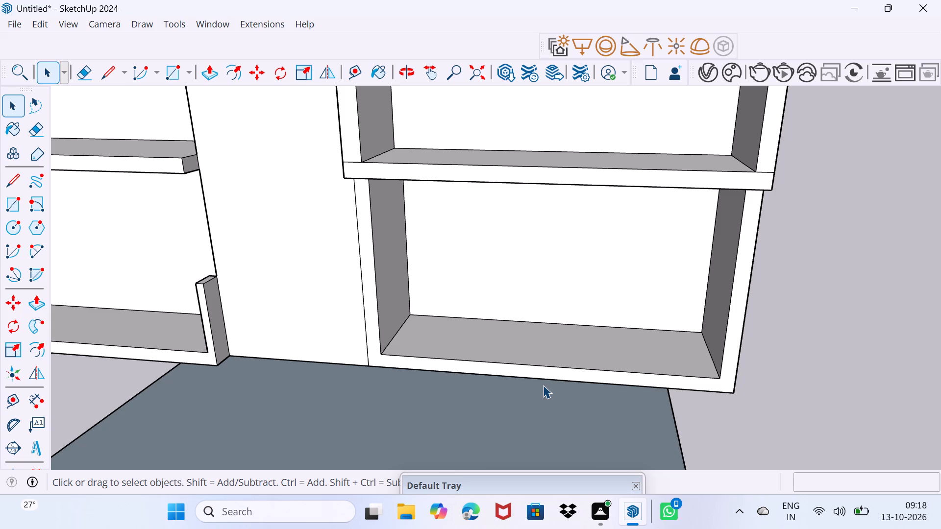
{"action": "middle_click_drag", "start_coordinate": [368, 353], "coordinate": [393, 338]}
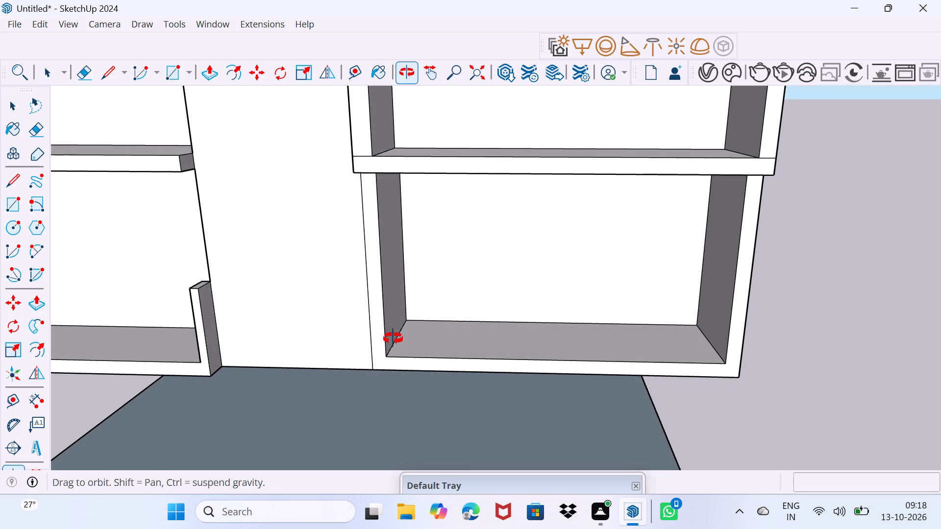
{"action": "middle_click_drag", "start_coordinate": [393, 338], "coordinate": [397, 337]}
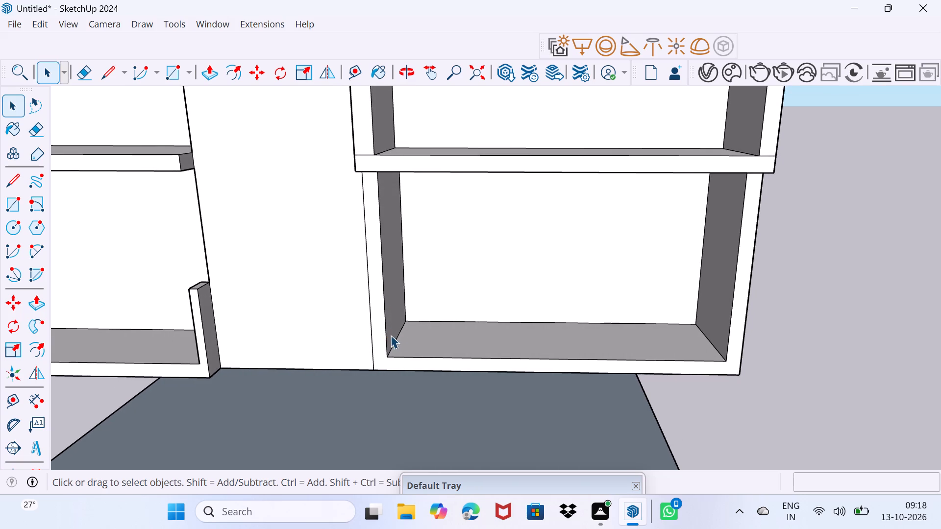
{"action": "scroll", "coordinate": [370, 325], "scroll_direction": "up", "scroll_amount": 1}
{"action": "key", "text": "l"}
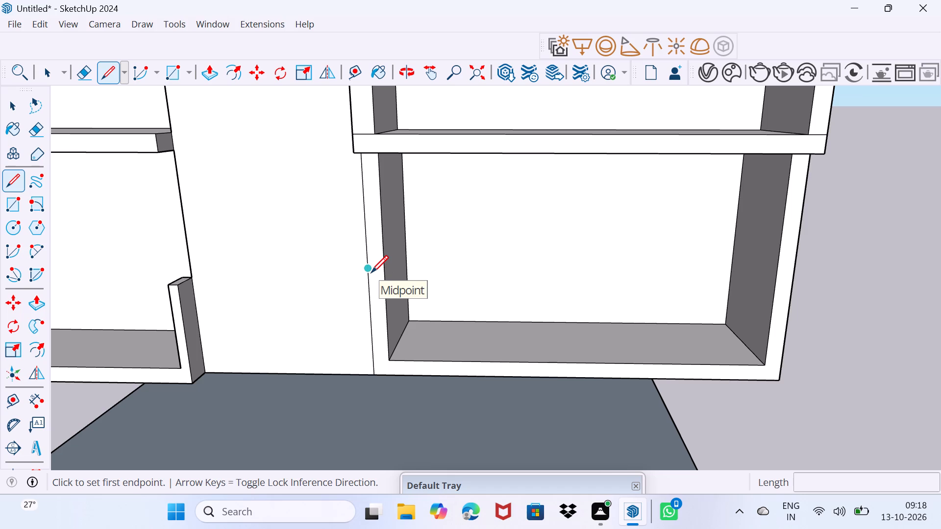
{"action": "left_click", "coordinate": [371, 272]}
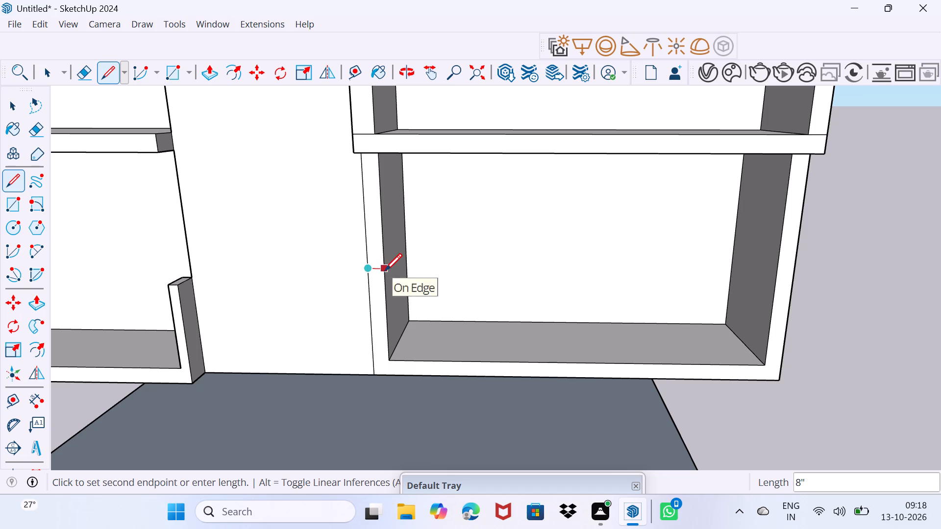
{"action": "left_click", "coordinate": [385, 270]}
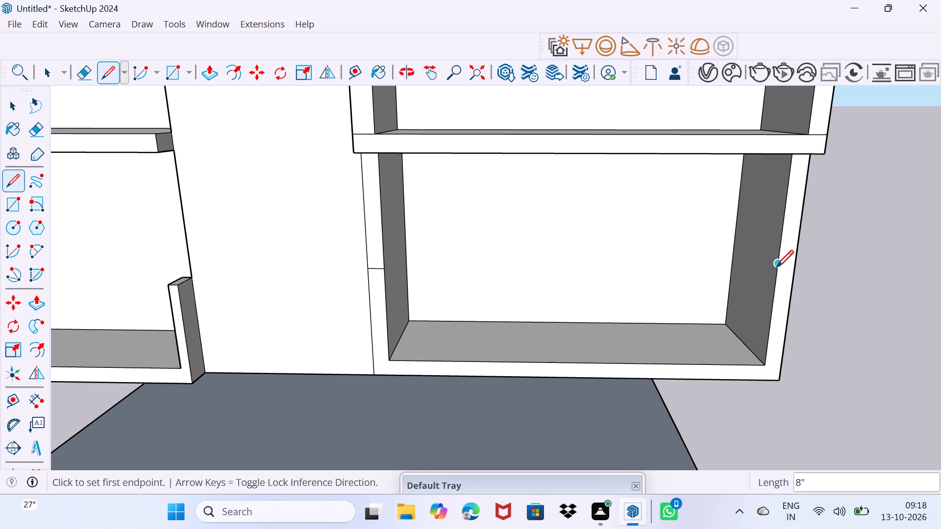
{"action": "left_click", "coordinate": [778, 269]}
{"action": "left_click", "coordinate": [796, 264]}
{"action": "key", "text": "space"}
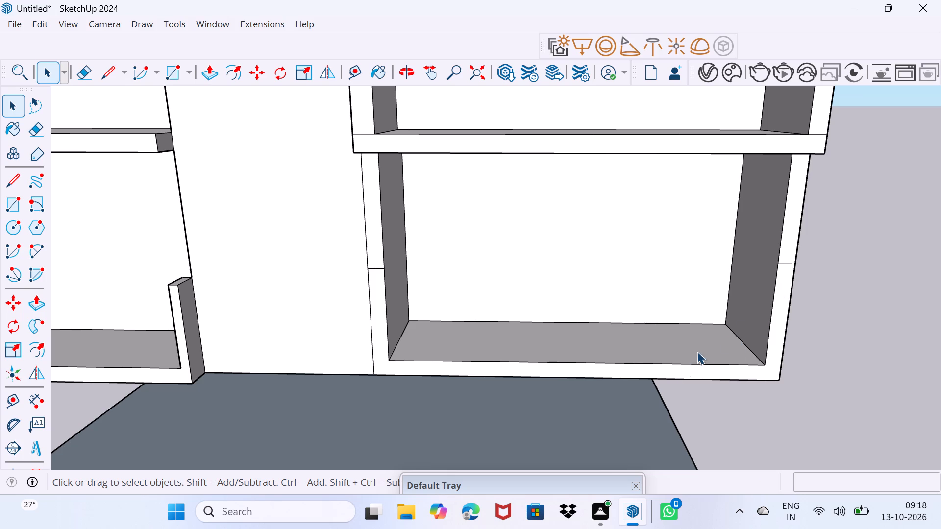
Push/Pull the U-shaped lower half of the lower right balcony frame outward, level with the left post's front face.
{"action": "left_click", "coordinate": [777, 322]}
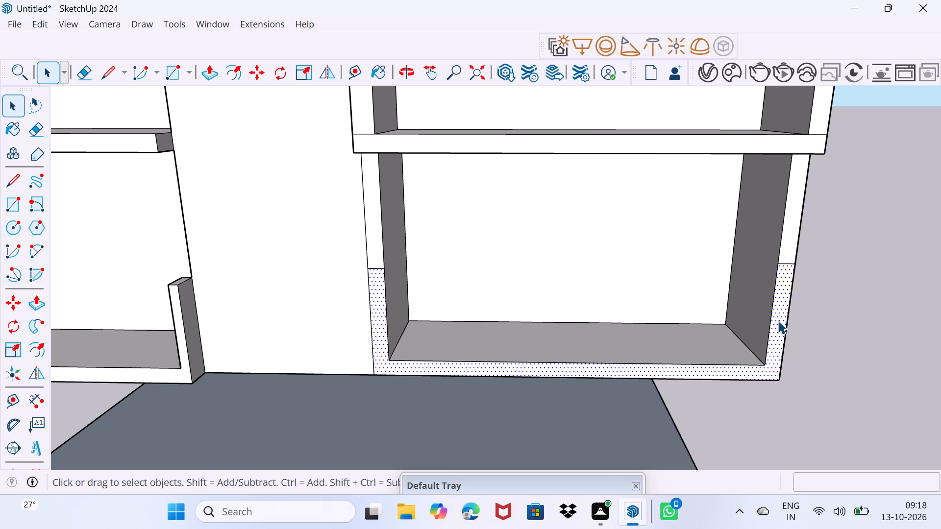
{"action": "key", "text": "p"}
{"action": "left_click", "coordinate": [382, 347]}
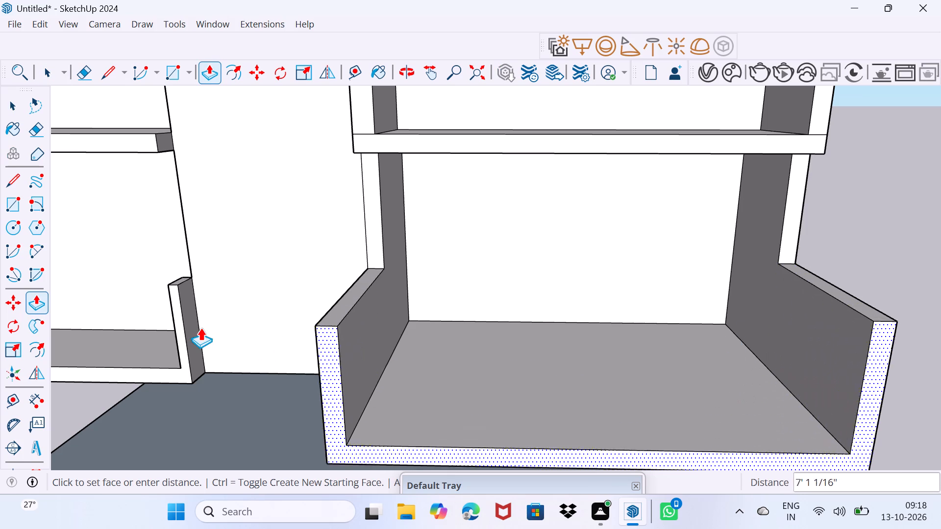
{"action": "left_click", "coordinate": [177, 326]}
{"action": "key", "text": "space"}
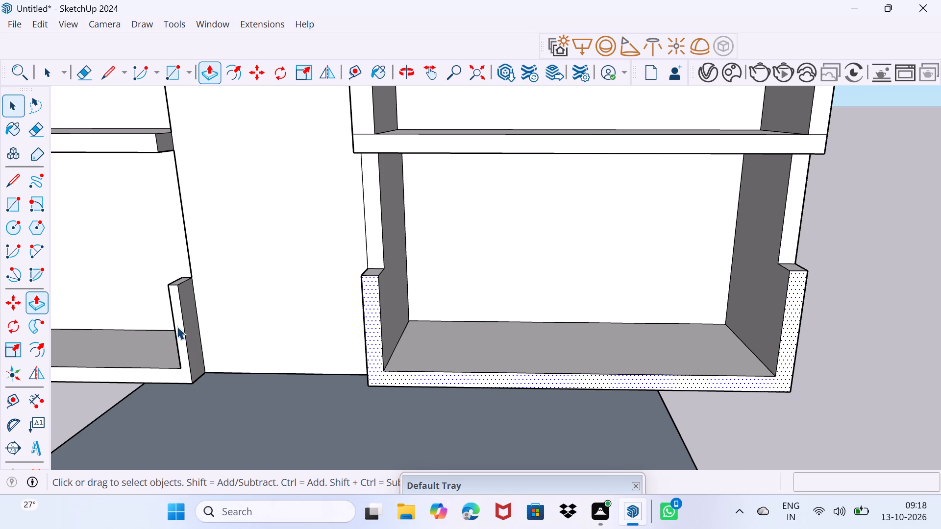
{"action": "left_click_drag", "start_coordinate": [291, 356], "coordinate": [309, 342]}
Push/Pull the top face of the small post beside the central strip up 3".
{"action": "middle_click_drag", "start_coordinate": [353, 382], "coordinate": [529, 359]}
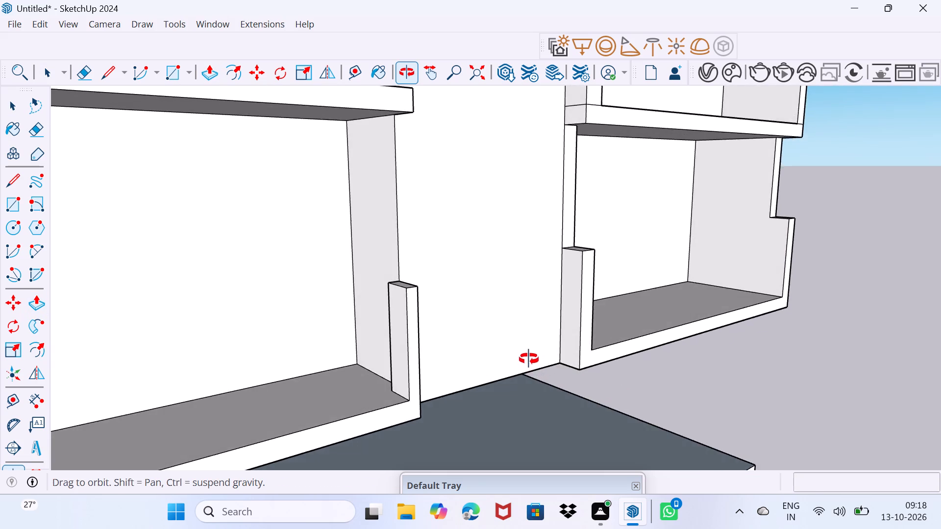
{"action": "middle_click_drag", "start_coordinate": [529, 359], "coordinate": [385, 344]}
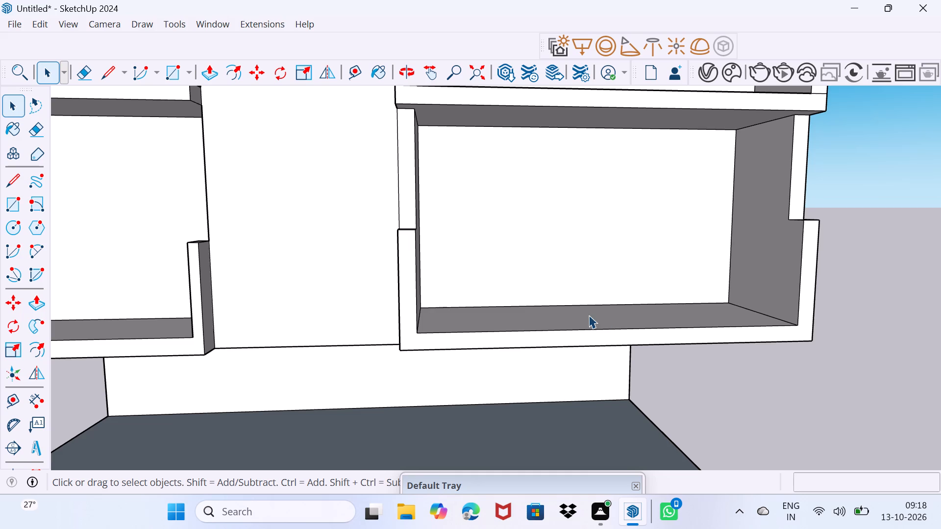
{"action": "scroll", "coordinate": [424, 282], "scroll_direction": "up", "scroll_amount": 2}
{"action": "middle_click_drag", "start_coordinate": [386, 269], "coordinate": [631, 317]}
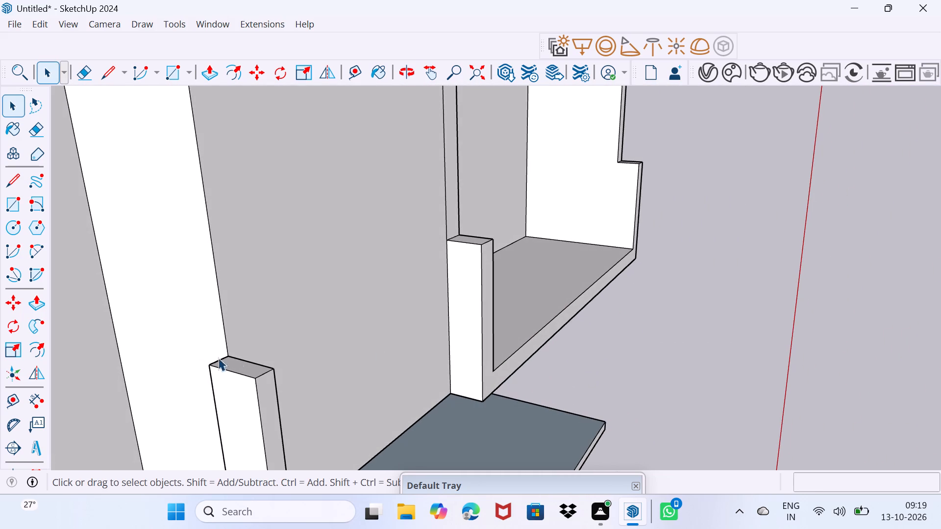
{"action": "scroll", "coordinate": [226, 369], "scroll_direction": "down", "scroll_amount": 2}
{"action": "middle_click_drag", "start_coordinate": [230, 369], "coordinate": [315, 366]}
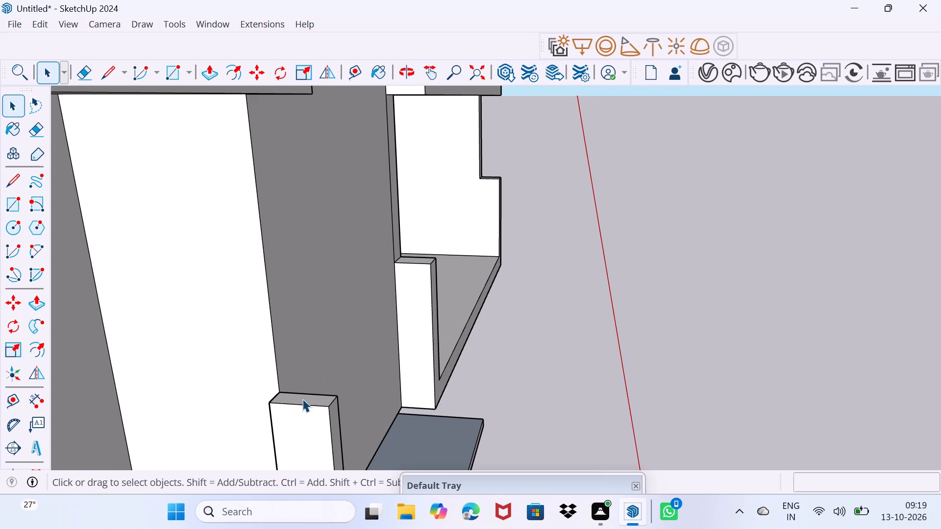
{"action": "left_click", "coordinate": [302, 399]}
{"action": "key", "text": "p"}
{"action": "left_click", "coordinate": [302, 399]}
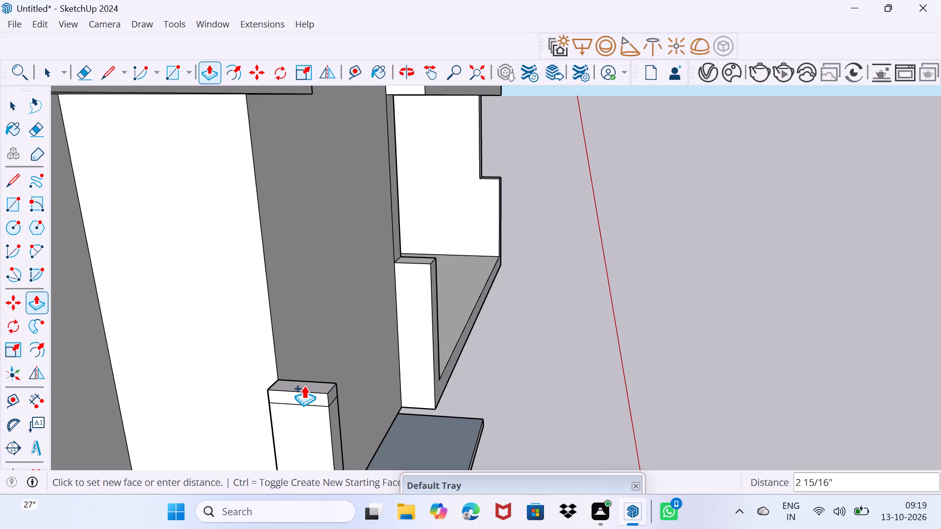
{"action": "type", "text": "3\""}
{"action": "key", "text": "Return"}
Push/Pull the front face of the 3" cap on the small post beside the central strip outward 1".
{"action": "key", "text": "space"}
{"action": "left_click", "coordinate": [299, 400]}
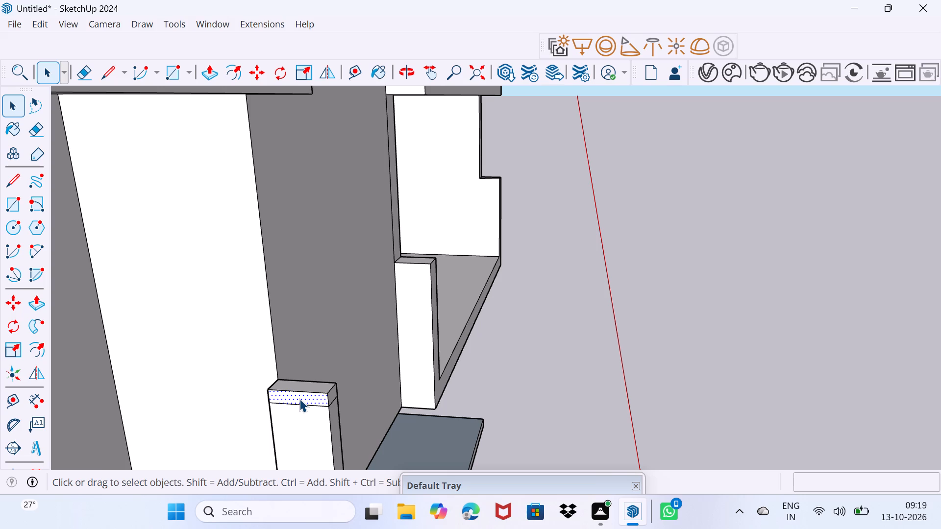
{"action": "key", "text": "p"}
{"action": "left_click", "coordinate": [300, 399]}
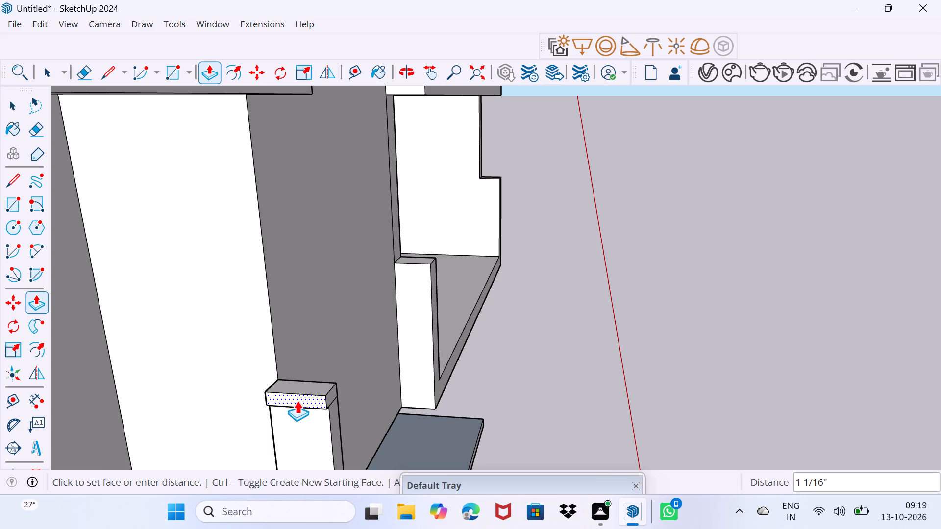
{"action": "key", "text": "1"}
{"action": "key", "text": "shift+quotedbl"}
{"action": "key", "text": "Return"}
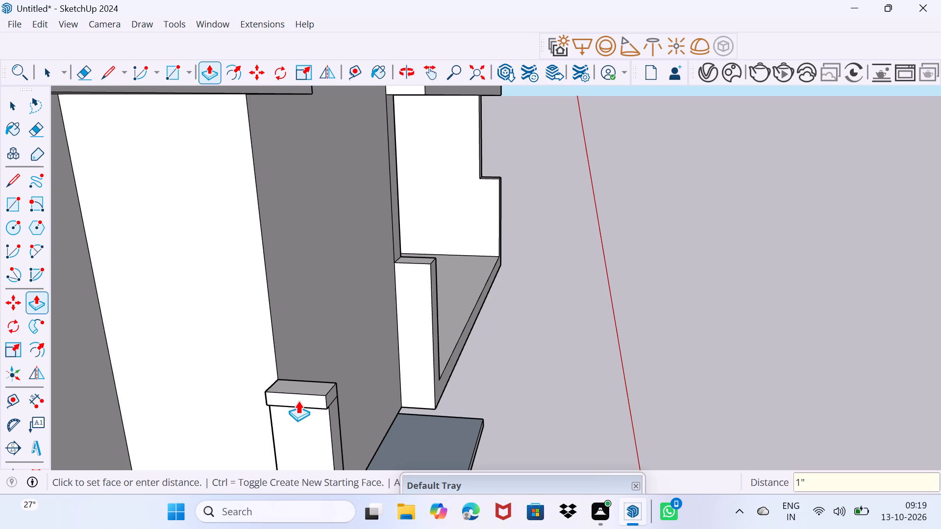
Push/Pull the side faces of the same post's cap outward 1" so it overhangs the post.
{"action": "middle_click_drag", "start_coordinate": [347, 398], "coordinate": [240, 411]}
{"action": "double_click", "coordinate": [280, 357]}
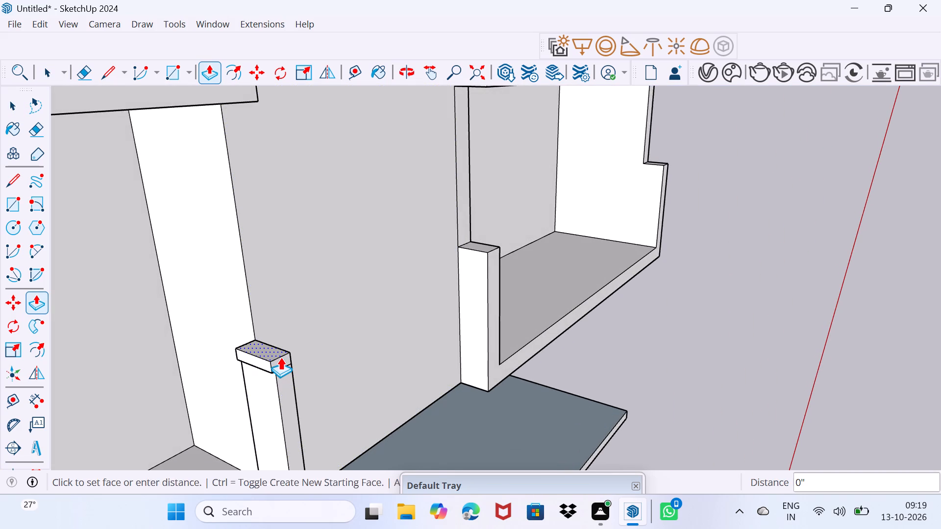
{"action": "key", "text": "ctrl+z"}
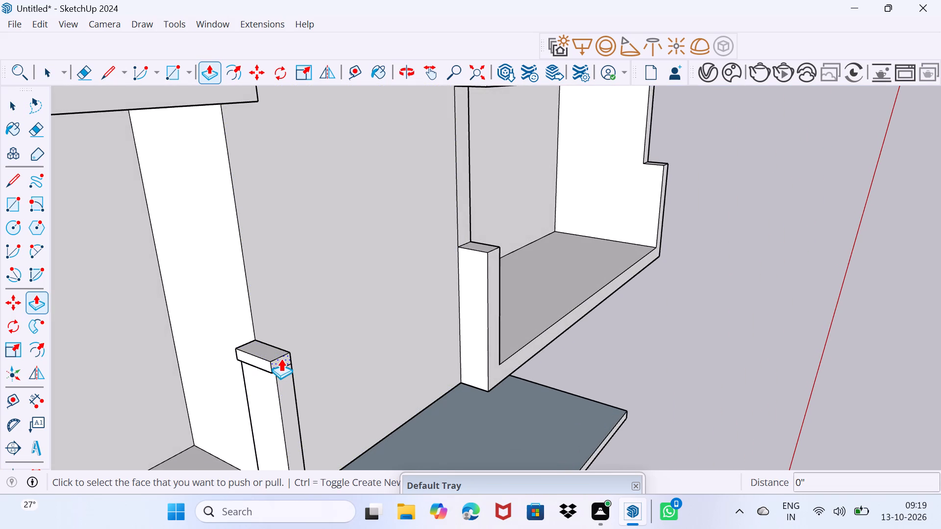
{"action": "left_click", "coordinate": [283, 364]}
{"action": "left_click", "coordinate": [283, 364]}
{"action": "double_click", "coordinate": [283, 364]}
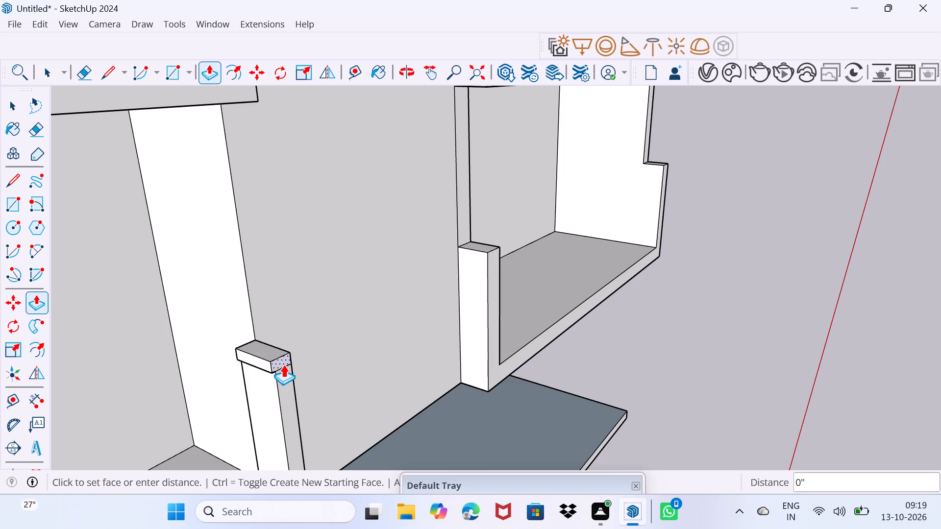
{"action": "middle_click_drag", "start_coordinate": [284, 364], "coordinate": [85, 370]}
{"action": "scroll", "coordinate": [311, 313], "scroll_direction": "up", "scroll_amount": 3}
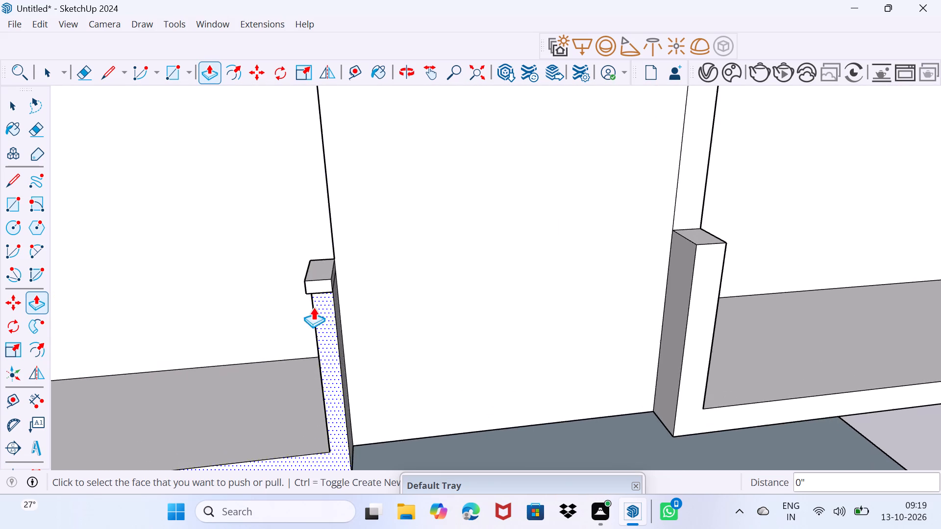
{"action": "middle_click_drag", "start_coordinate": [337, 301], "coordinate": [248, 300]}
{"action": "double_click", "coordinate": [338, 252]}
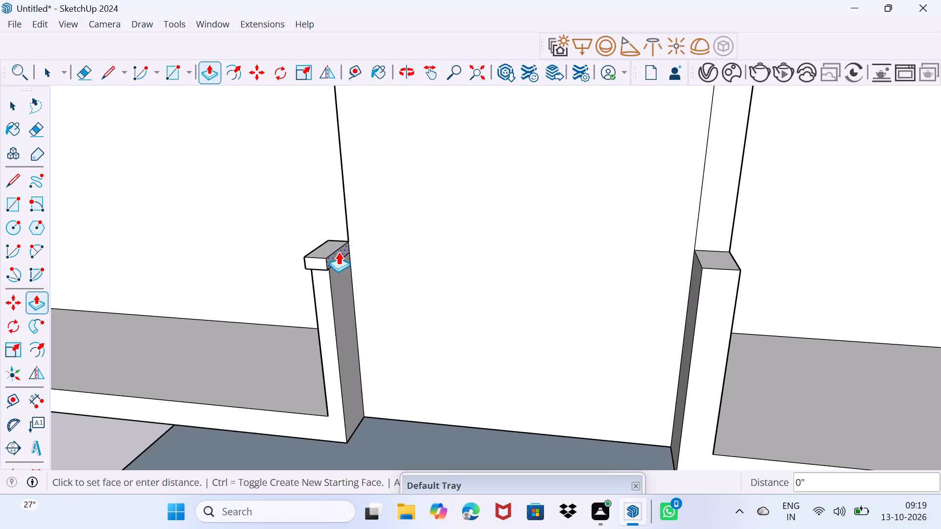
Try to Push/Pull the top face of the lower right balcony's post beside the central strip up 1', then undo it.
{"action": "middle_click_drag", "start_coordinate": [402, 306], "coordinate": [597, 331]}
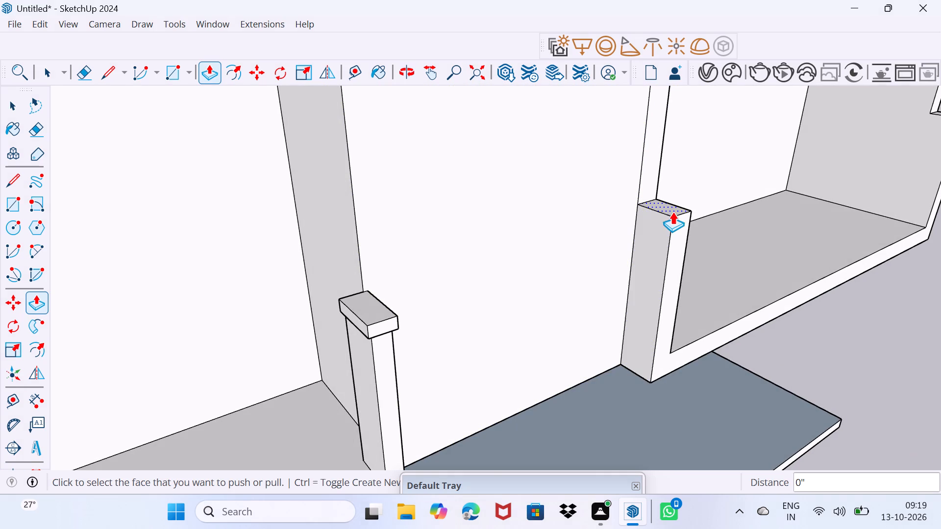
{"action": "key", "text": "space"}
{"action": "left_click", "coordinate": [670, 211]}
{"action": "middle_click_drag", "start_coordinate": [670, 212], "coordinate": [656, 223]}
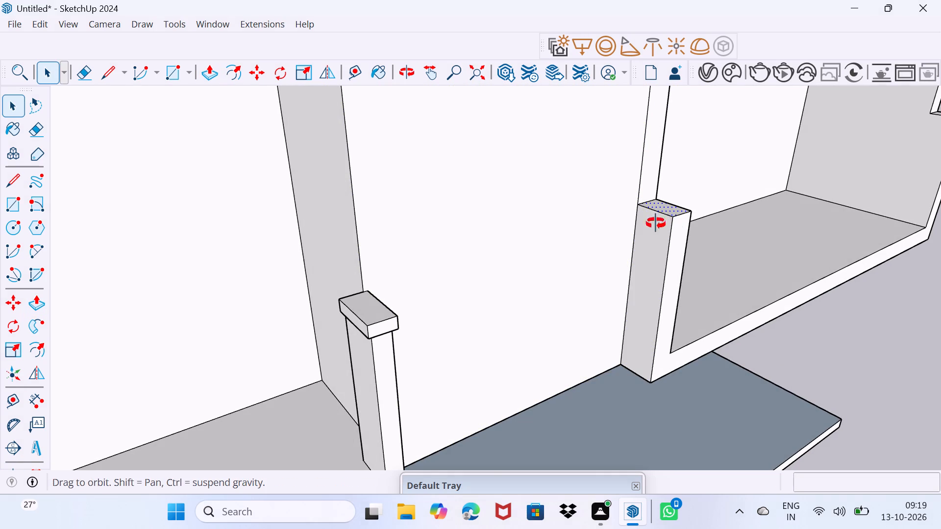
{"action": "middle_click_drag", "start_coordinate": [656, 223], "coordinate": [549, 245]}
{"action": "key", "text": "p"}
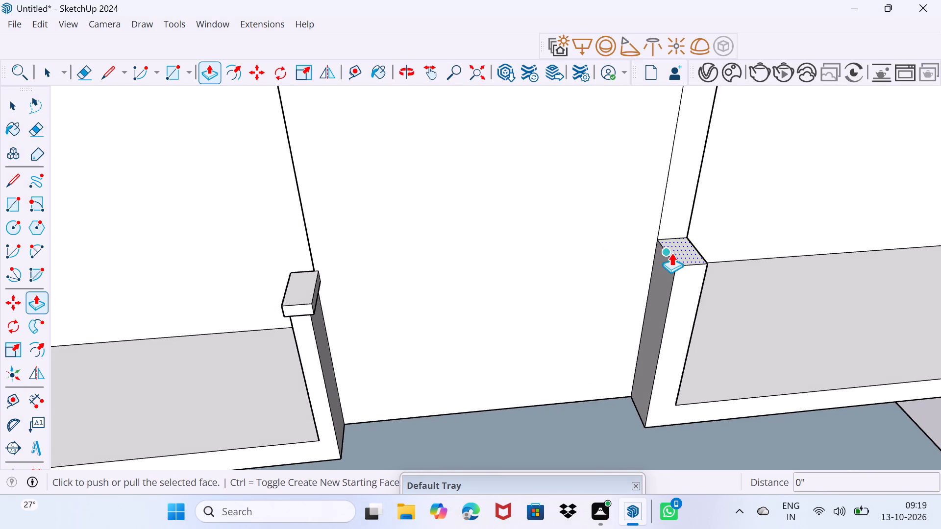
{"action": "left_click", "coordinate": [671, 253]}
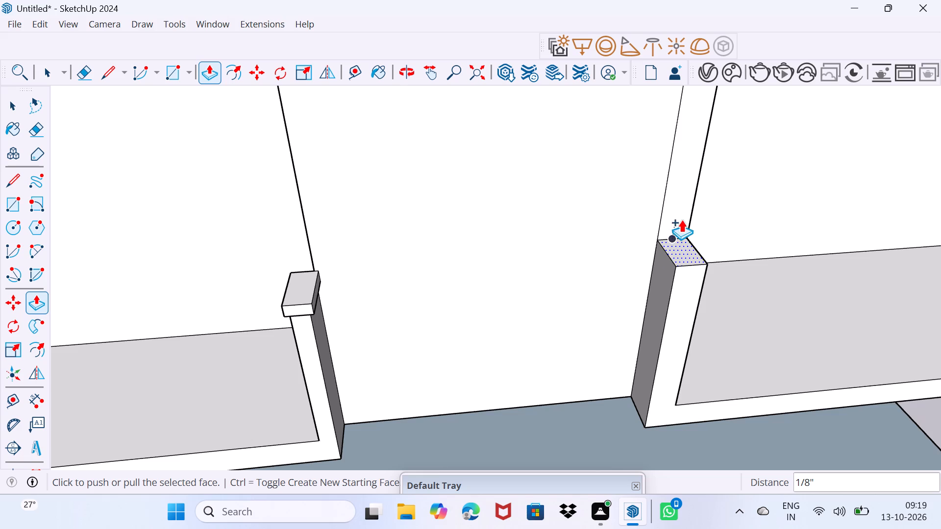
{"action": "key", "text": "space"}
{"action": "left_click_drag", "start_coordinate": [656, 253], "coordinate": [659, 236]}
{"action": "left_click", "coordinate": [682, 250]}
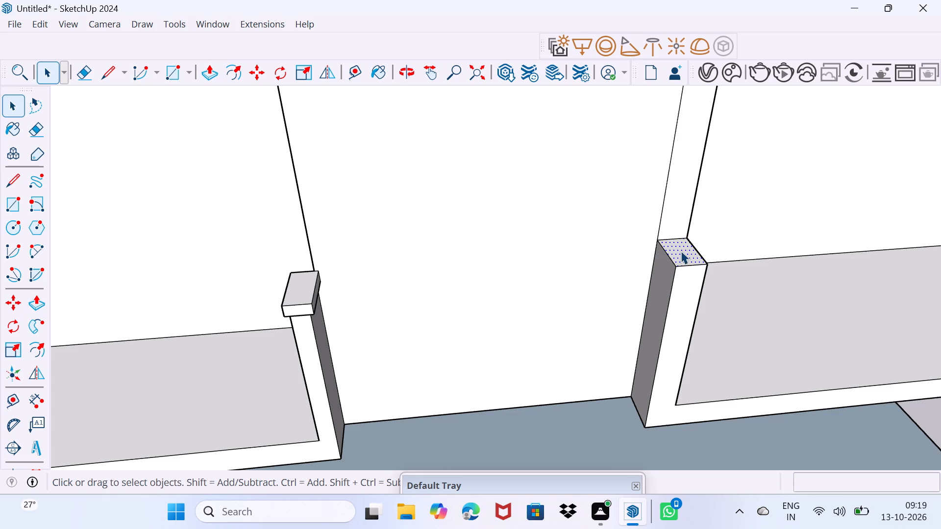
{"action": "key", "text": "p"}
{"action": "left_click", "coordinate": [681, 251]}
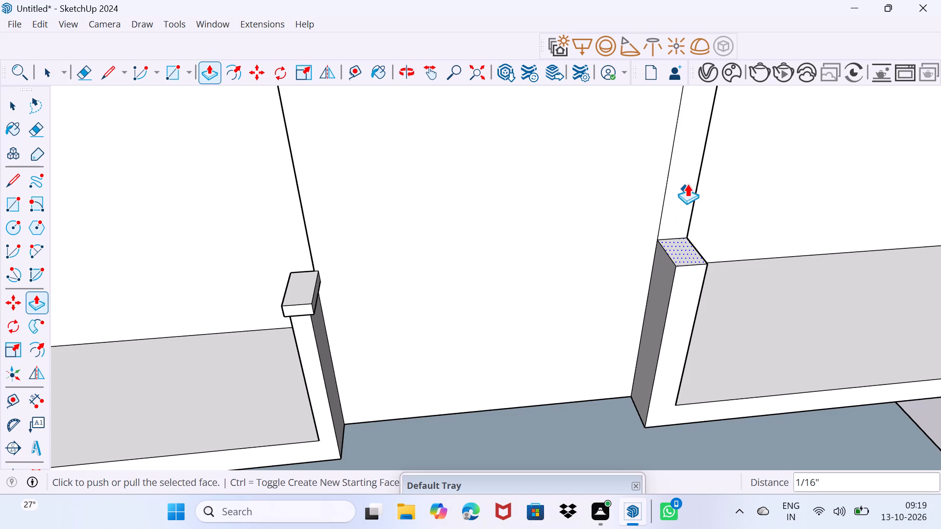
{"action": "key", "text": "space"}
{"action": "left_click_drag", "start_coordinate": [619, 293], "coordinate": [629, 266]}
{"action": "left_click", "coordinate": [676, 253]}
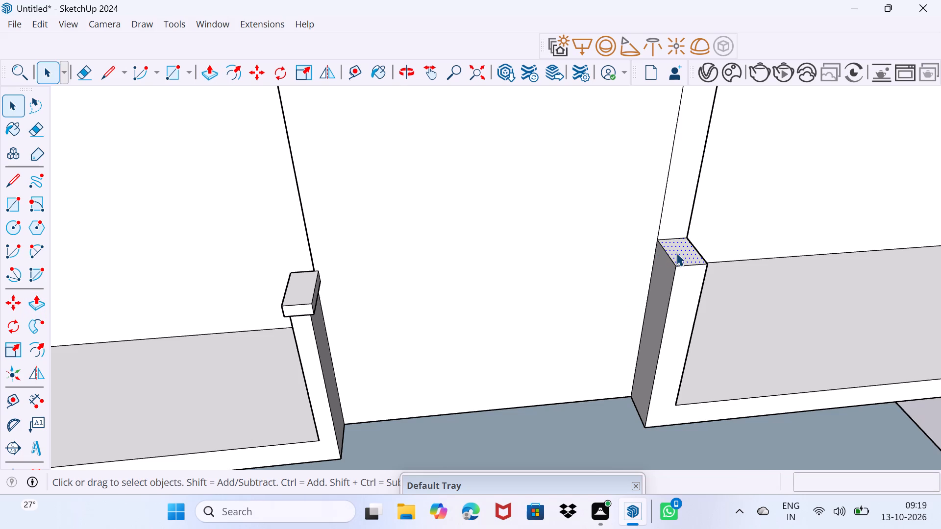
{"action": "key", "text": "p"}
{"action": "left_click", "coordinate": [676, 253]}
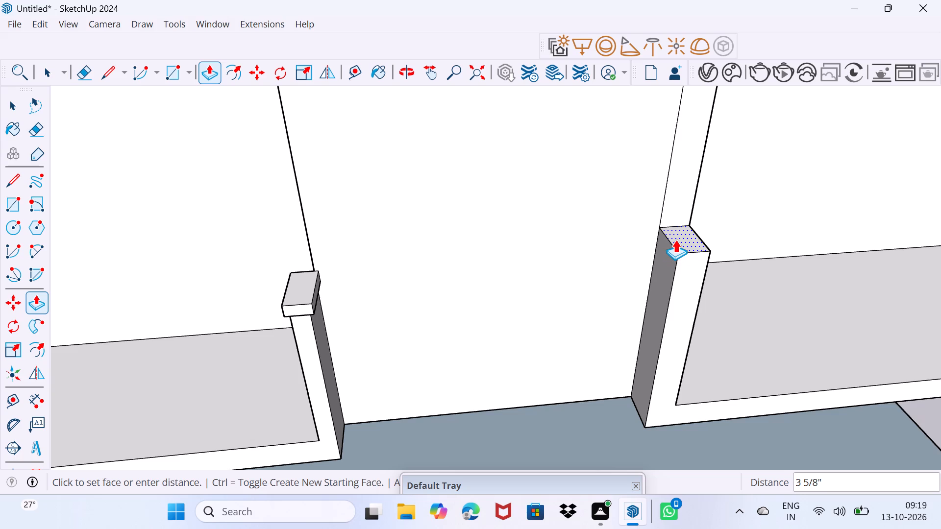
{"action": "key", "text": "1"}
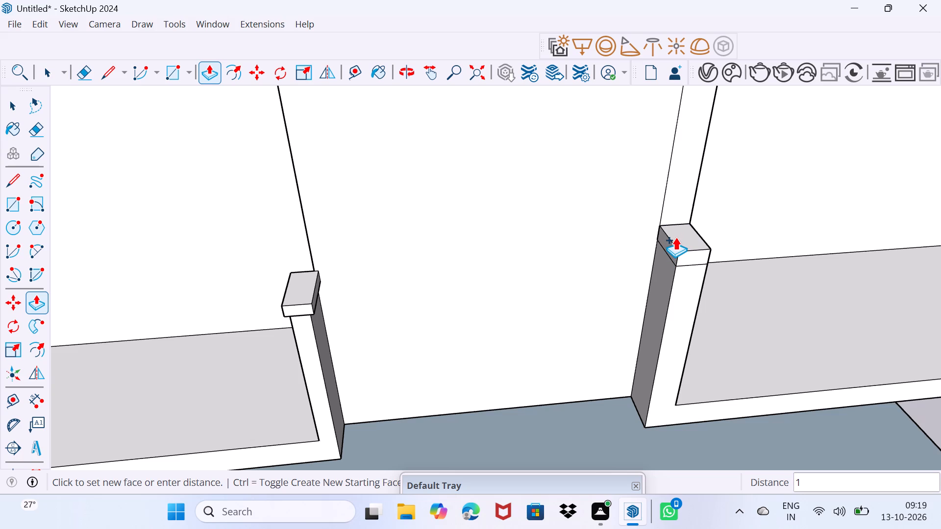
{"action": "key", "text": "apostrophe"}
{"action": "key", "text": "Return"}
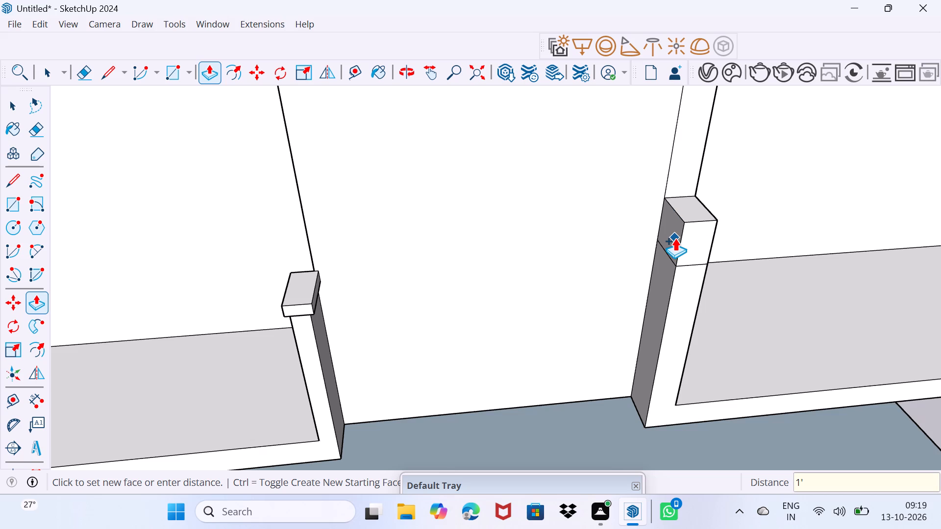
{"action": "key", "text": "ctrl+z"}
Push/Pull that post's top face about 2 1/4" as a new face level with the opposite cap's top.
{"action": "left_click", "coordinate": [681, 249]}
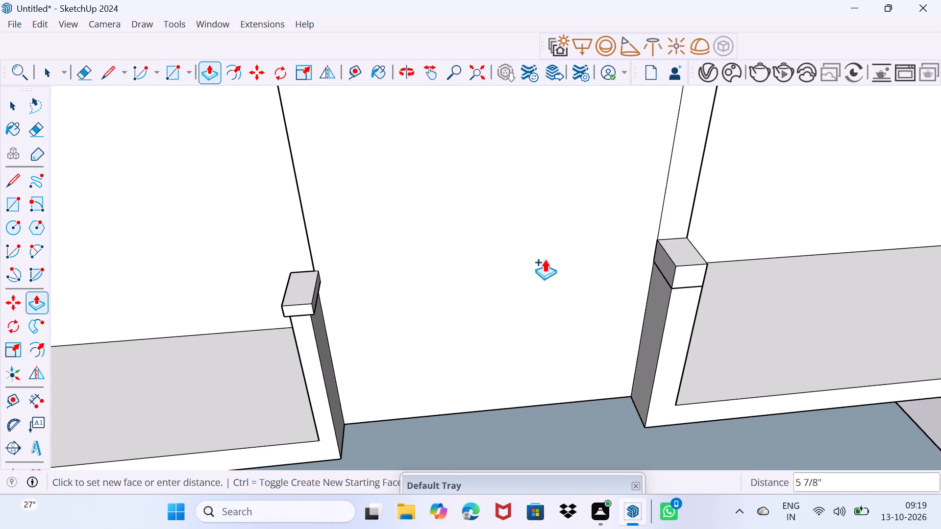
{"action": "left_click", "coordinate": [306, 282]}
{"action": "key", "text": "space"}
Push/Pull the front face of the cap band on the lower right balcony's inner post outward 1".
{"action": "scroll", "coordinate": [702, 276], "scroll_direction": "up", "scroll_amount": 2}
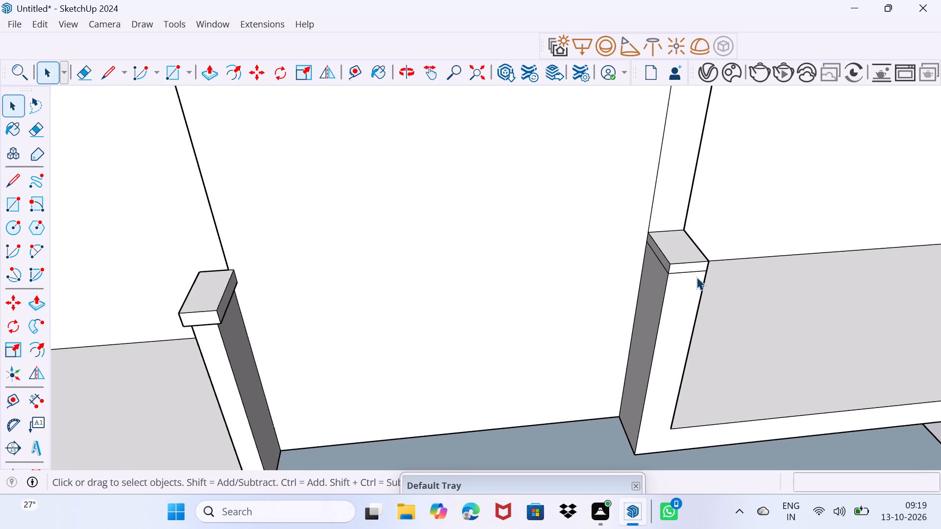
{"action": "scroll", "coordinate": [696, 277], "scroll_direction": "up", "scroll_amount": 3}
{"action": "left_click", "coordinate": [691, 263]}
{"action": "key", "text": "p"}
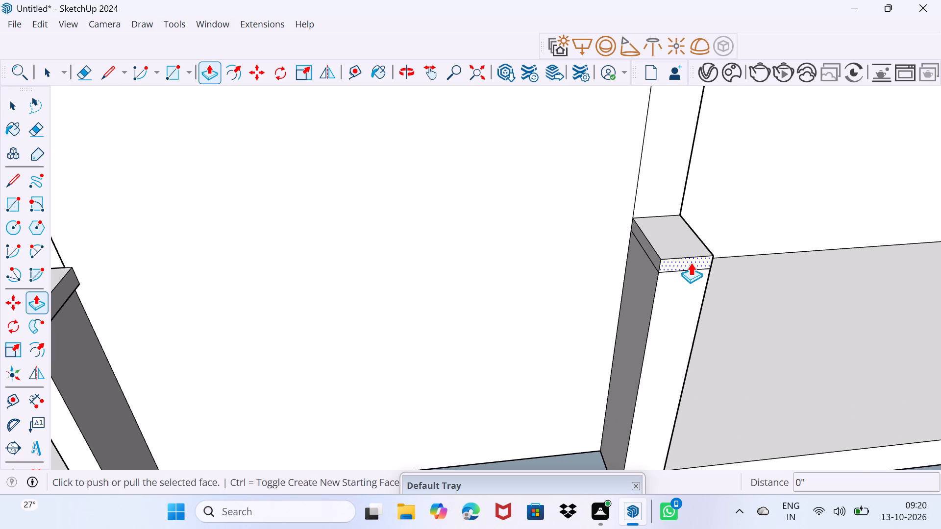
{"action": "left_click", "coordinate": [691, 263]}
{"action": "key", "text": "1"}
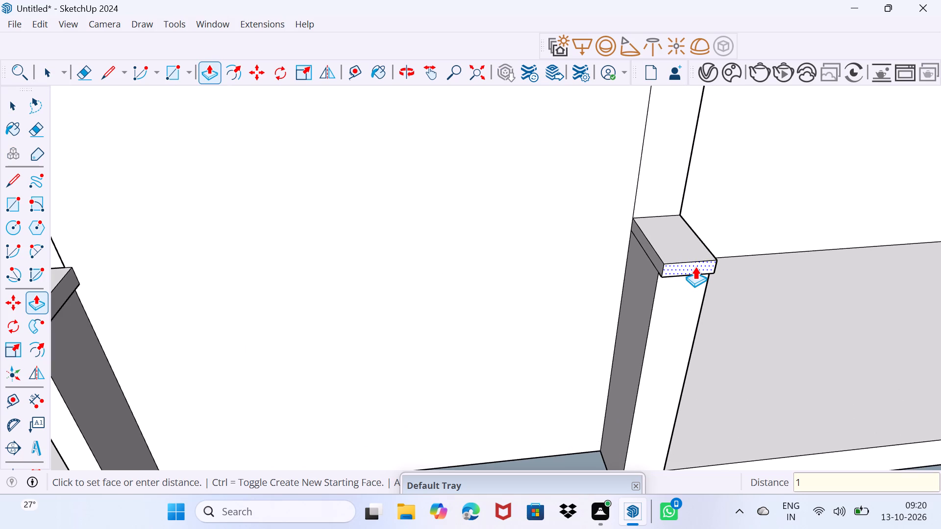
{"action": "key", "text": "shift+quotedbl"}
{"action": "key", "text": "Return"}
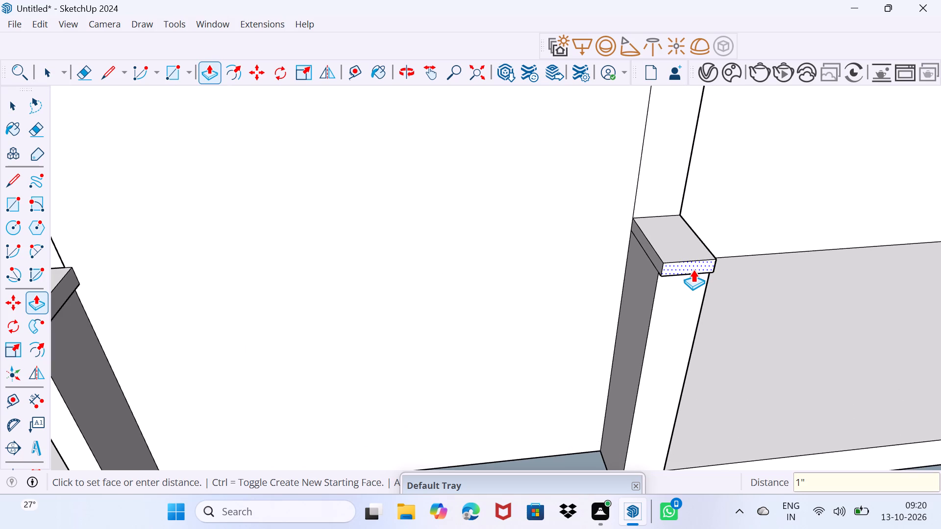
{"action": "left_click", "coordinate": [693, 269]}
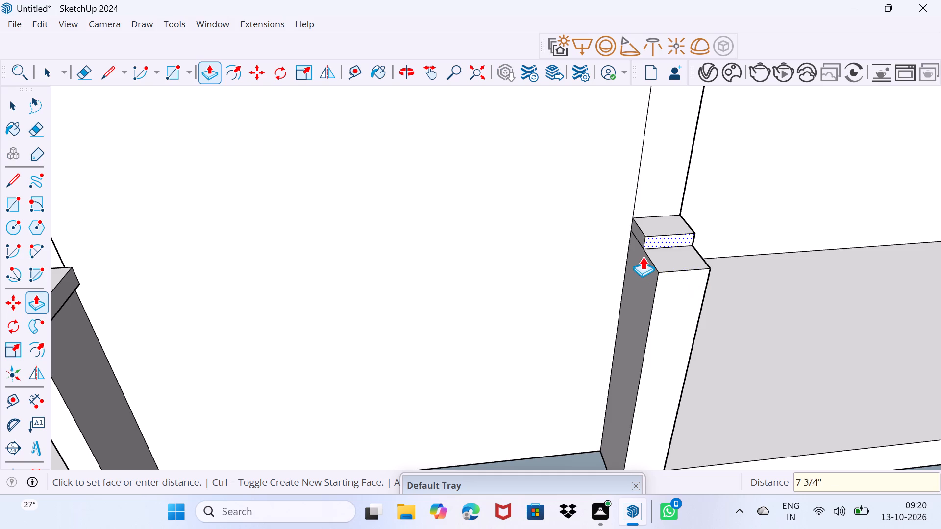
{"action": "left_click", "coordinate": [671, 289]}
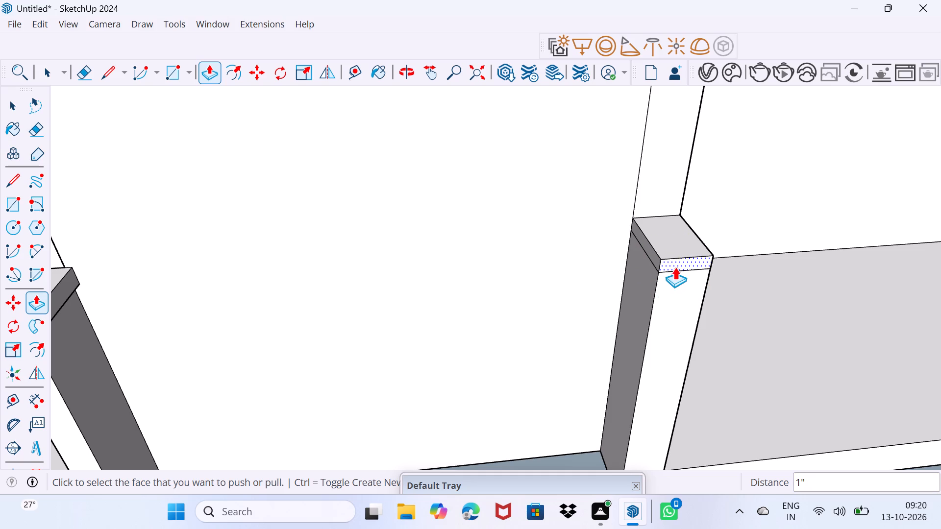
{"action": "double_click", "coordinate": [674, 261]}
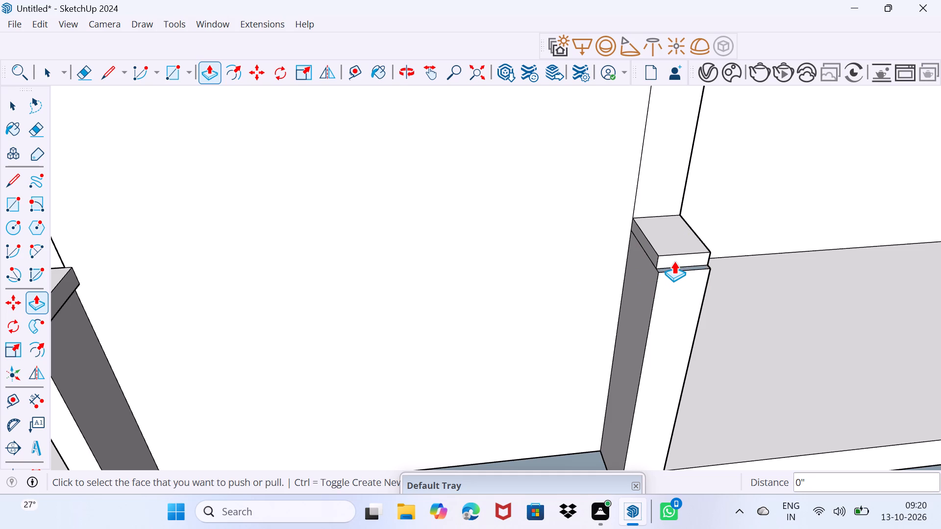
{"action": "key", "text": "ctrl+z"}
{"action": "left_click", "coordinate": [674, 261]}
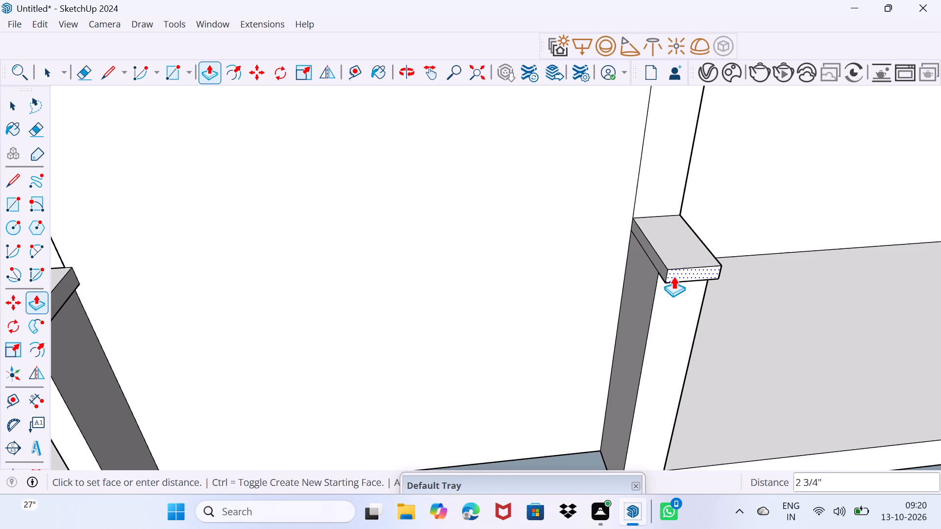
{"action": "type", "text": "1\""}
{"action": "key", "text": "Return"}
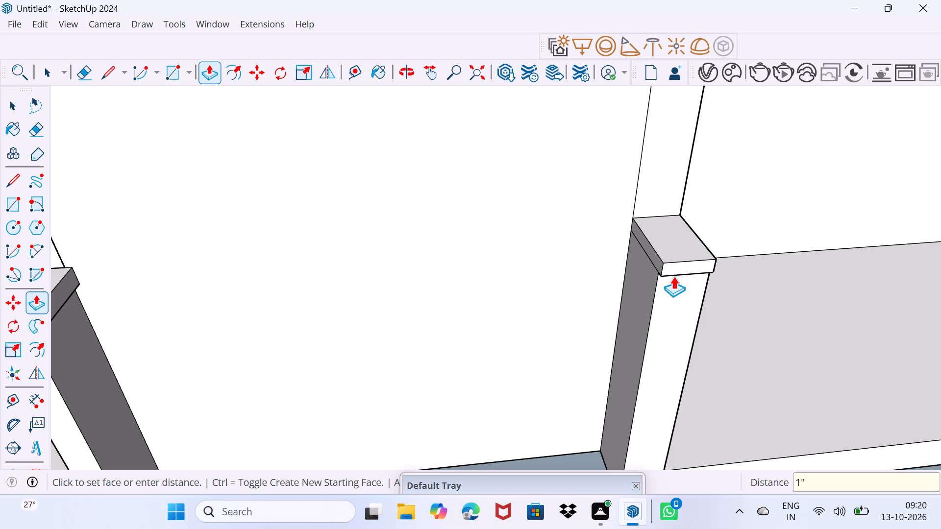
{"action": "key", "text": "Return"}
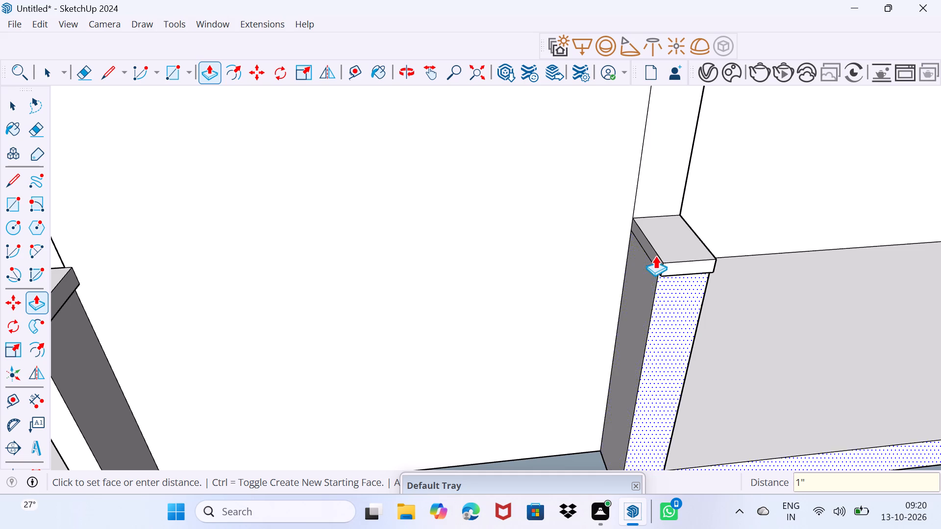
Push/Pull both side faces of that inner post's cap outward 1" each.
{"action": "double_click", "coordinate": [654, 260]}
{"action": "middle_click_drag", "start_coordinate": [742, 269], "coordinate": [604, 293]}
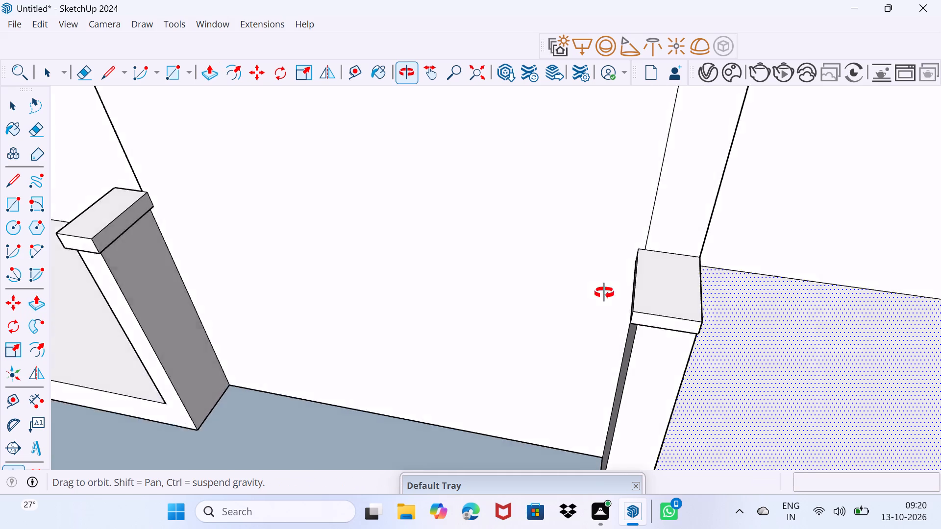
{"action": "middle_click_drag", "start_coordinate": [604, 293], "coordinate": [362, 188]}
{"action": "double_click", "coordinate": [470, 270]}
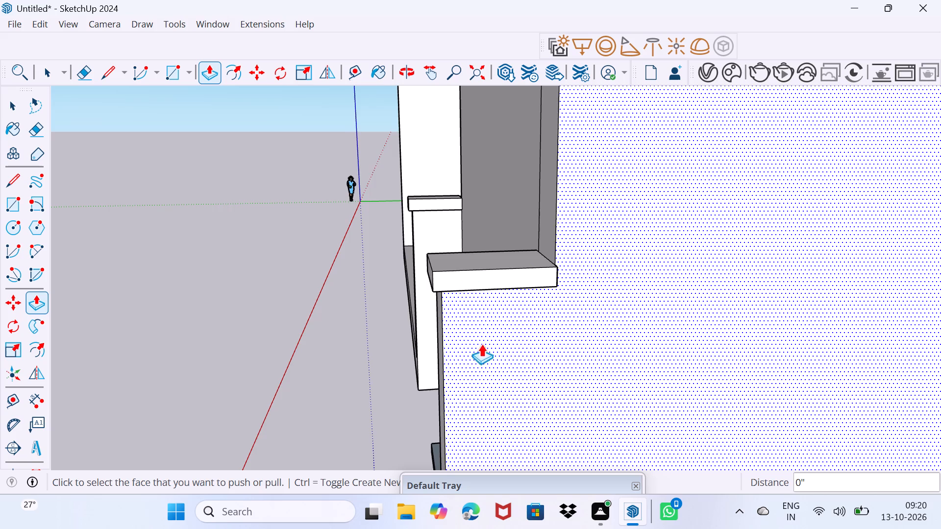
Push/Pull the top face of the lower right balcony's outer post up 1" as a new face.
{"action": "middle_click_drag", "start_coordinate": [484, 345], "coordinate": [724, 315]}
{"action": "scroll", "coordinate": [724, 316], "scroll_direction": "down", "scroll_amount": 13}
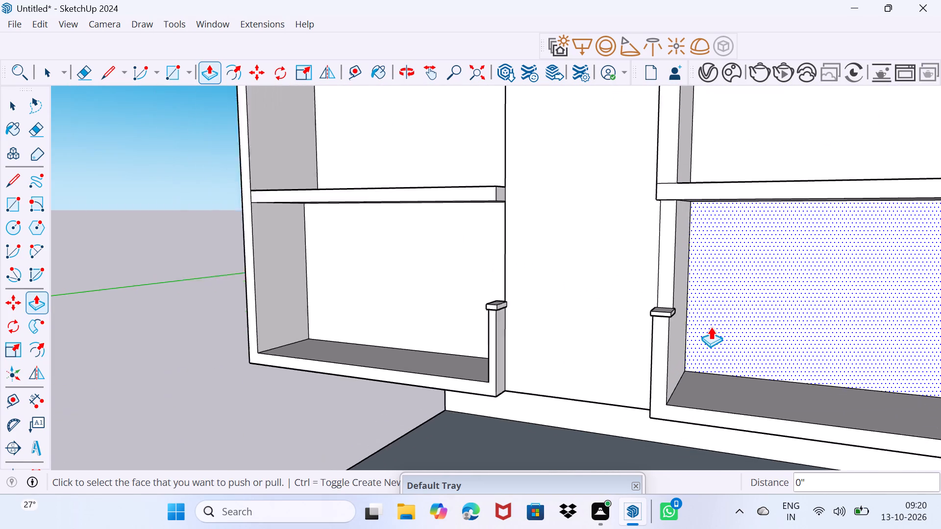
{"action": "scroll", "coordinate": [711, 327], "scroll_direction": "down", "scroll_amount": 4}
{"action": "middle_click_drag", "start_coordinate": [689, 358], "coordinate": [788, 377]}
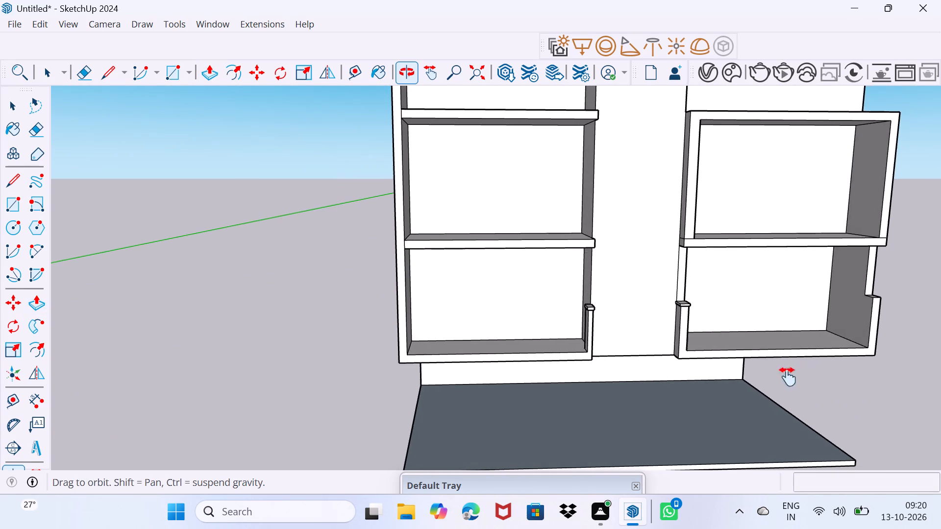
{"action": "middle_click_drag", "start_coordinate": [788, 377], "coordinate": [425, 415]}
{"action": "scroll", "coordinate": [426, 388], "scroll_direction": "up", "scroll_amount": 1}
{"action": "middle_click_drag", "start_coordinate": [520, 361], "coordinate": [451, 385]}
{"action": "key", "text": "space"}
{"action": "scroll", "coordinate": [492, 334], "scroll_direction": "up", "scroll_amount": 8}
{"action": "middle_click_drag", "start_coordinate": [543, 364], "coordinate": [544, 372]}
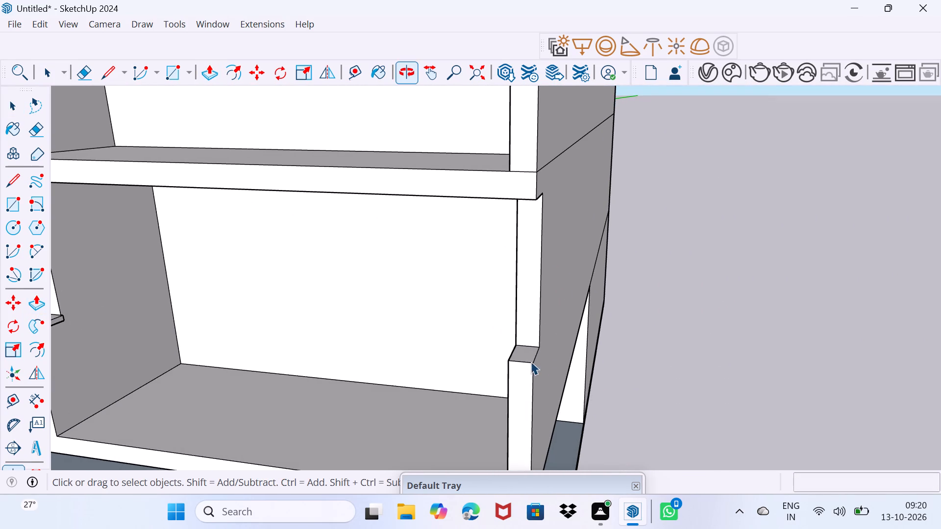
{"action": "left_click", "coordinate": [531, 354]}
{"action": "key", "text": "p"}
{"action": "left_click", "coordinate": [531, 354]}
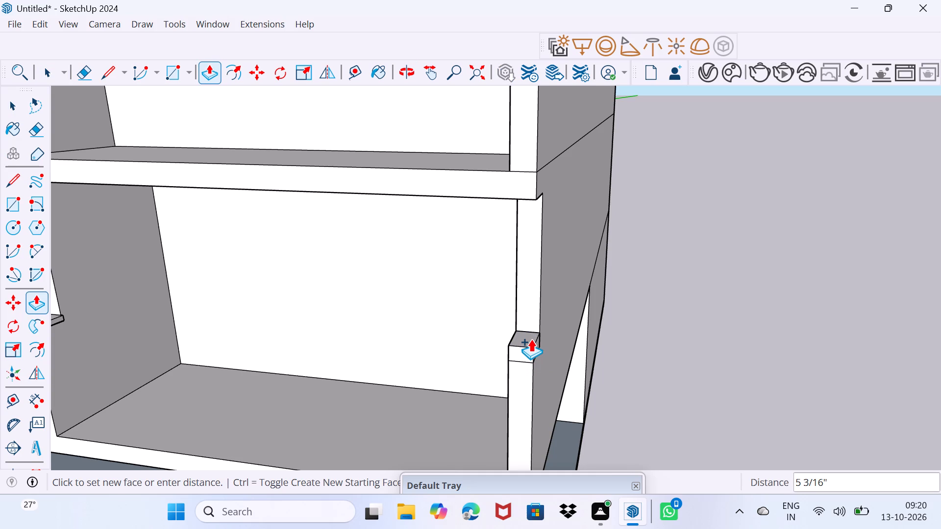
{"action": "key", "text": "1"}
{"action": "key", "text": "shift+quotedbl"}
{"action": "key", "text": "Return"}
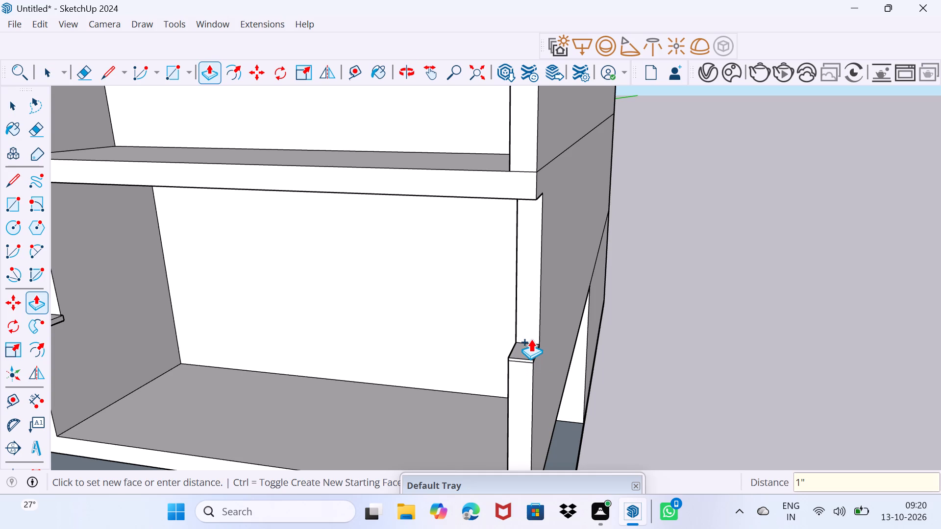
Push/Pull that outer post's cap top face up to the level of the cap on the balcony's inner post.
{"action": "scroll", "coordinate": [520, 361], "scroll_direction": "up", "scroll_amount": 3}
{"action": "scroll", "coordinate": [520, 361], "scroll_direction": "down", "scroll_amount": 5}
{"action": "middle_click_drag", "start_coordinate": [480, 380], "coordinate": [591, 372]}
{"action": "scroll", "coordinate": [590, 372], "scroll_direction": "down", "scroll_amount": 2}
{"action": "scroll", "coordinate": [592, 361], "scroll_direction": "up", "scroll_amount": 2}
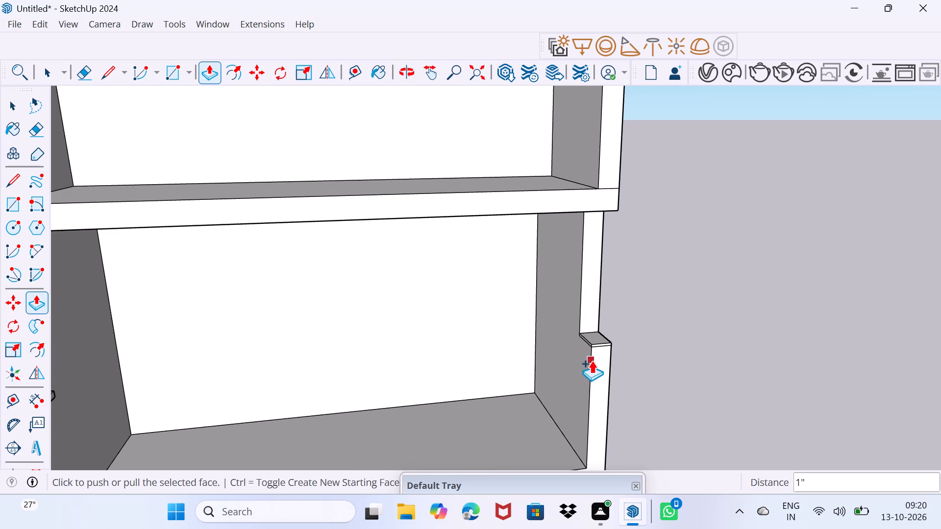
{"action": "key", "text": "space"}
{"action": "left_click", "coordinate": [599, 336]}
{"action": "left_click", "coordinate": [596, 339]}
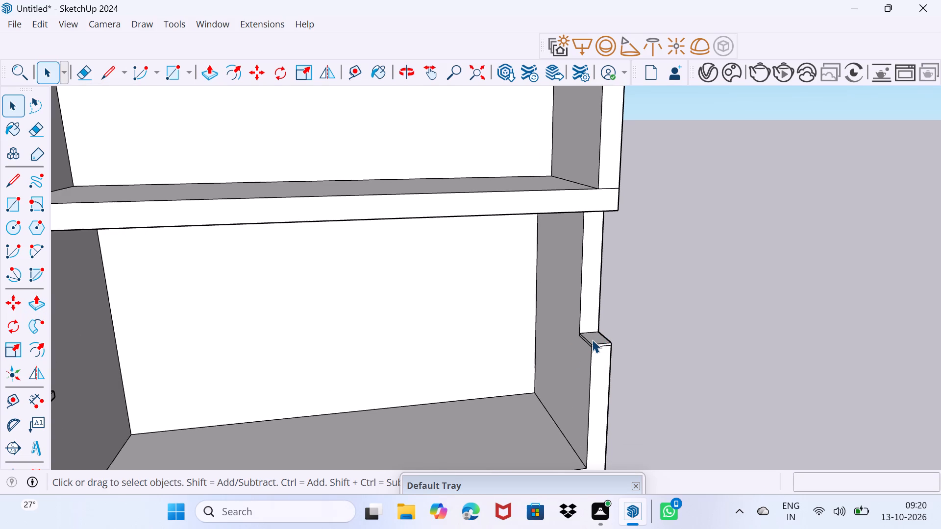
{"action": "left_click", "coordinate": [592, 339]}
{"action": "key", "text": "p"}
{"action": "left_click", "coordinate": [592, 339]}
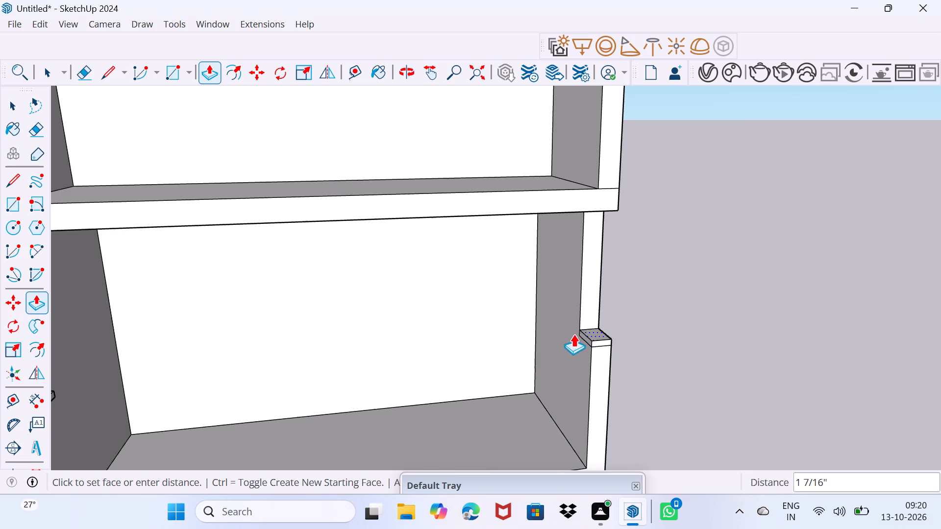
{"action": "scroll", "coordinate": [468, 338], "scroll_direction": "down", "scroll_amount": 3}
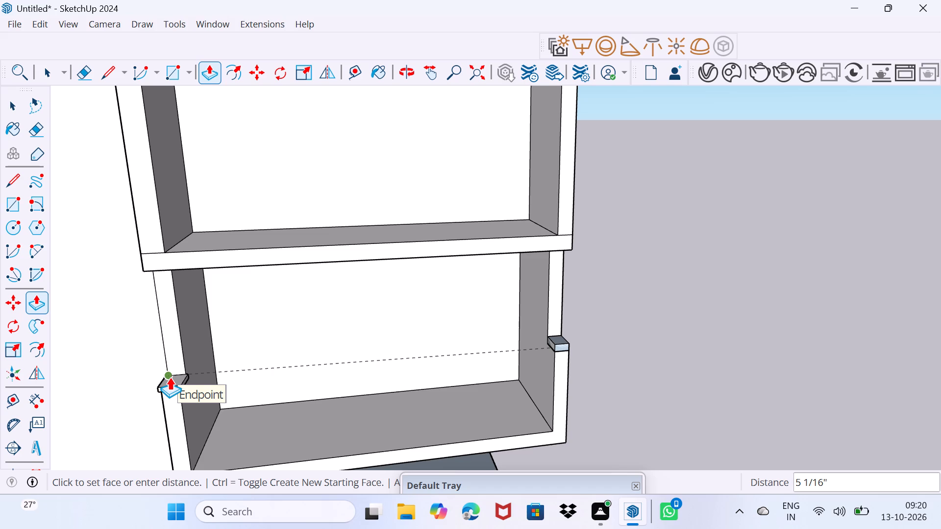
{"action": "left_click", "coordinate": [170, 377]}
Push/Pull the front face of the outer post's cap outward 1".
{"action": "scroll", "coordinate": [462, 394], "scroll_direction": "up", "scroll_amount": 3}
{"action": "key", "text": "space"}
{"action": "left_click_drag", "start_coordinate": [517, 396], "coordinate": [533, 363]}
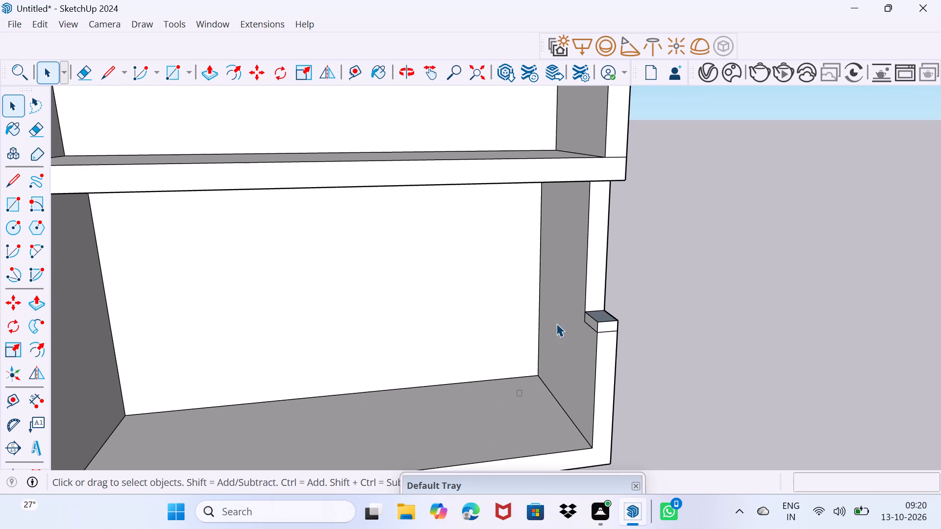
{"action": "scroll", "coordinate": [607, 341], "scroll_direction": "up", "scroll_amount": 3}
{"action": "left_click", "coordinate": [605, 323]}
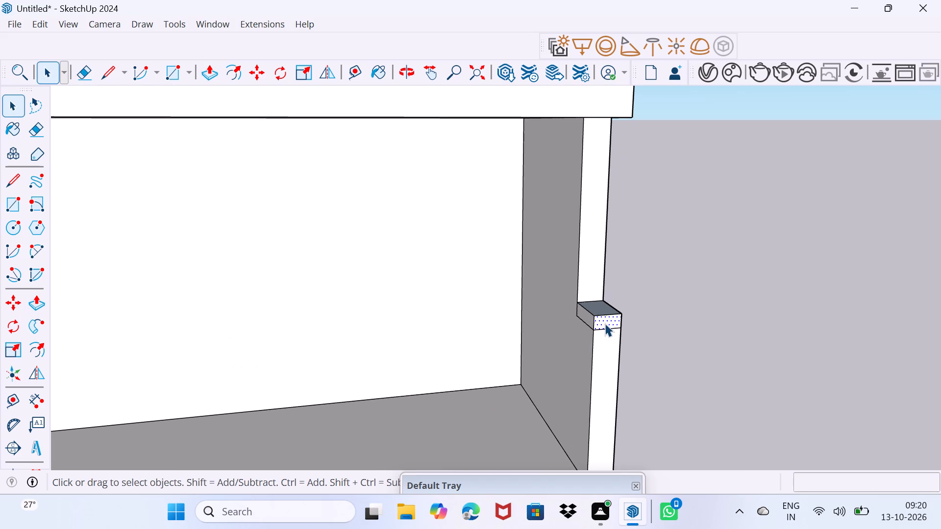
{"action": "key", "text": "p"}
{"action": "left_click", "coordinate": [605, 323]}
{"action": "key", "text": "1"}
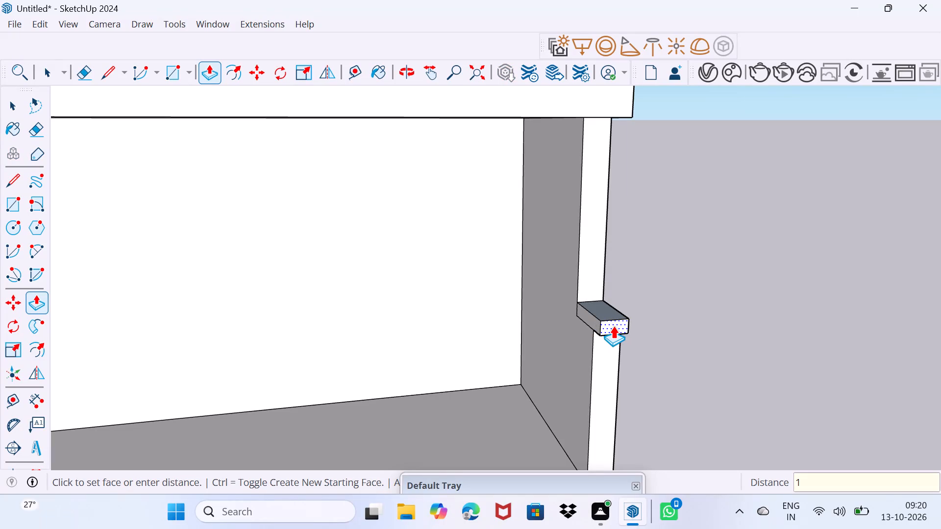
{"action": "key", "text": "shift+quotedbl"}
{"action": "key", "text": "Return"}
Push/Pull both side faces of that outer post's cap outward 1" each.
{"action": "scroll", "coordinate": [592, 328], "scroll_direction": "up", "scroll_amount": 3}
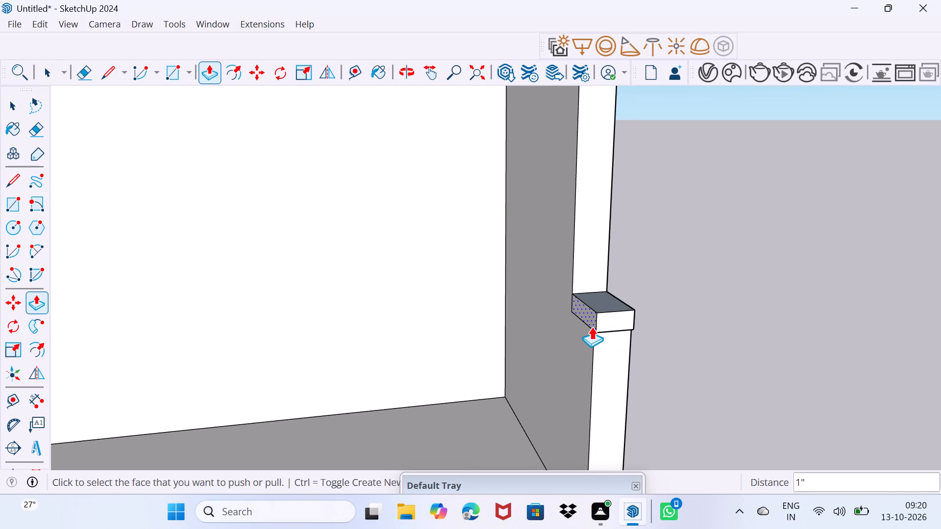
{"action": "double_click", "coordinate": [590, 320]}
{"action": "middle_click_drag", "start_coordinate": [605, 322], "coordinate": [213, 268]}
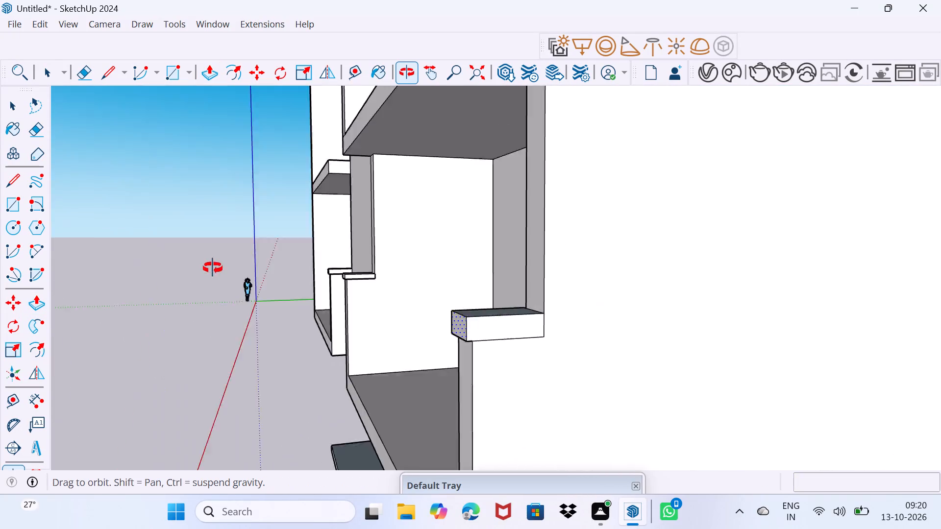
{"action": "middle_click_drag", "start_coordinate": [213, 268], "coordinate": [212, 268]}
{"action": "double_click", "coordinate": [483, 315]}
{"action": "middle_click_drag", "start_coordinate": [469, 334], "coordinate": [548, 335]}
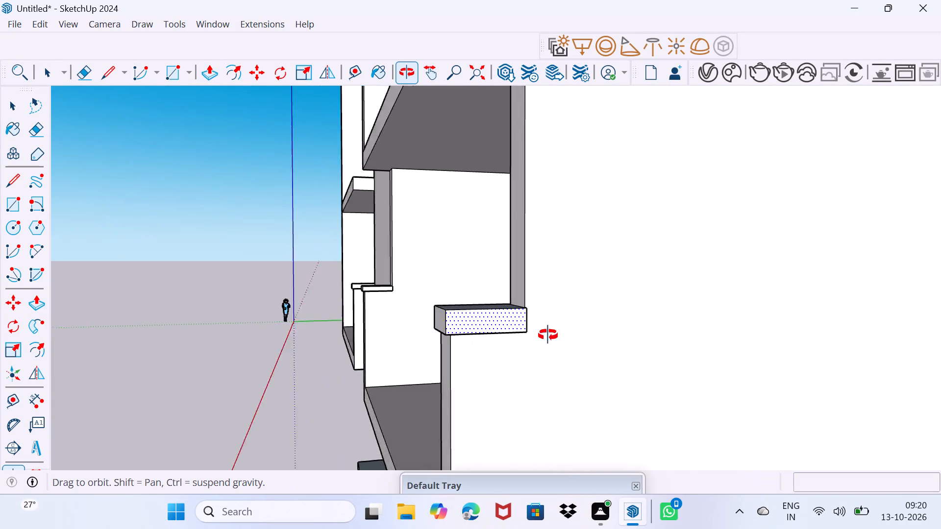
{"action": "middle_click_drag", "start_coordinate": [548, 335], "coordinate": [743, 338]}
{"action": "scroll", "coordinate": [741, 340], "scroll_direction": "down", "scroll_amount": 6}
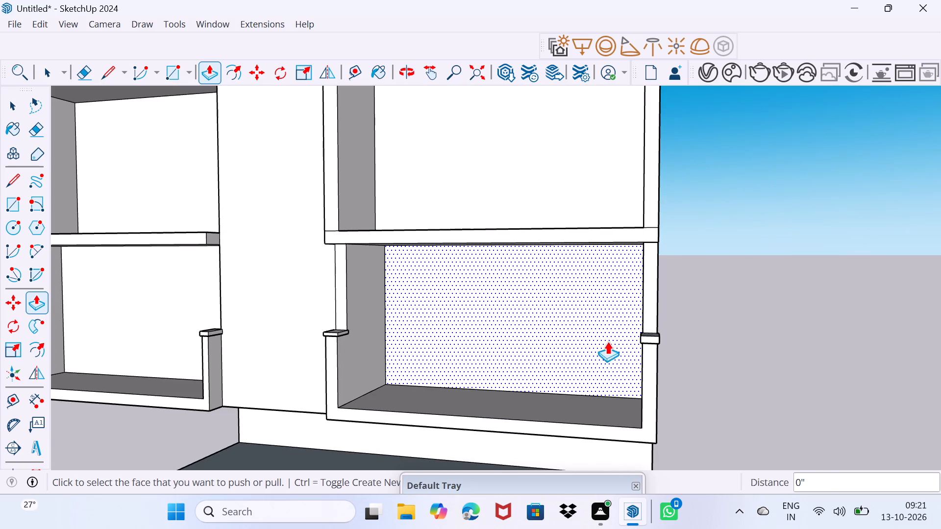
Examine the capped posts on the lower left and lower right balconies from several angles.
{"action": "key", "text": "space"}
{"action": "scroll", "coordinate": [469, 352], "scroll_direction": "up", "scroll_amount": 1}
{"action": "scroll", "coordinate": [463, 350], "scroll_direction": "down", "scroll_amount": 3}
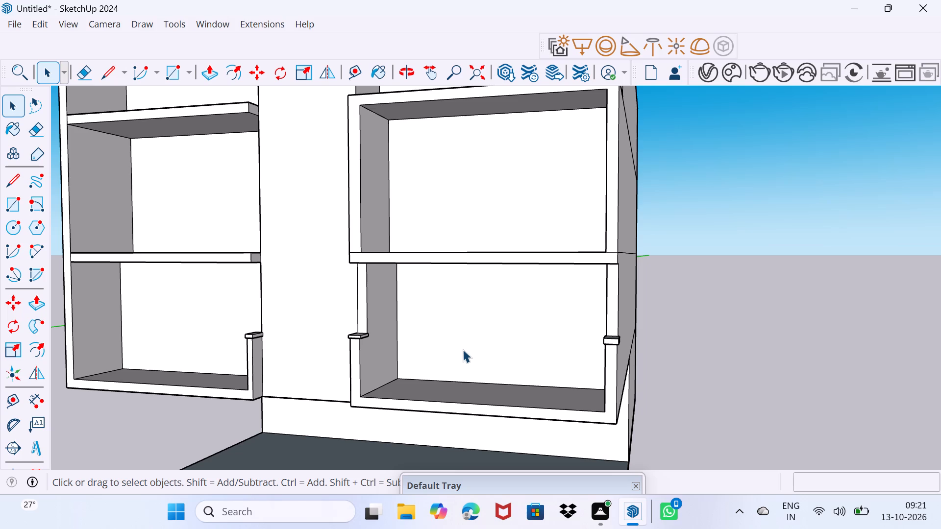
{"action": "middle_click_drag", "start_coordinate": [426, 356], "coordinate": [480, 364]}
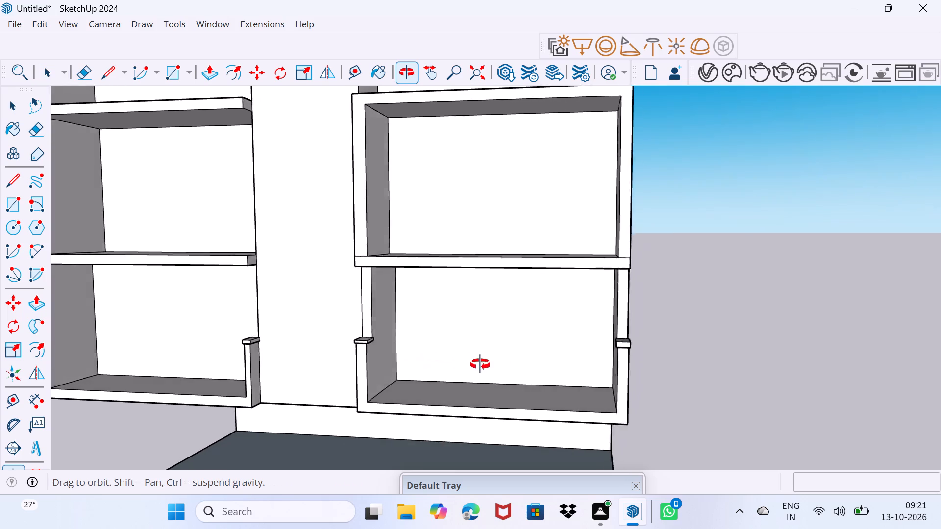
{"action": "middle_click_drag", "start_coordinate": [480, 364], "coordinate": [545, 392]}
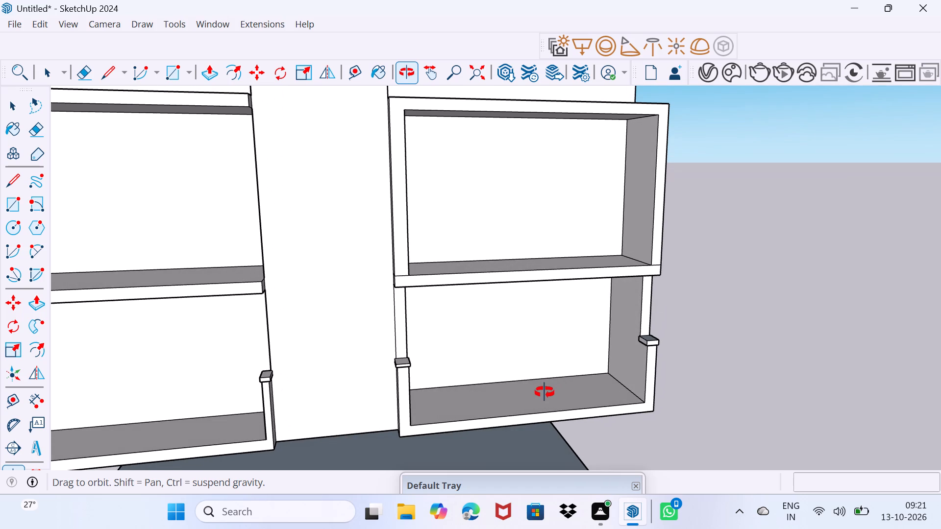
{"action": "middle_click_drag", "start_coordinate": [545, 392], "coordinate": [544, 392]}
{"action": "middle_click_drag", "start_coordinate": [544, 392], "coordinate": [543, 392]}
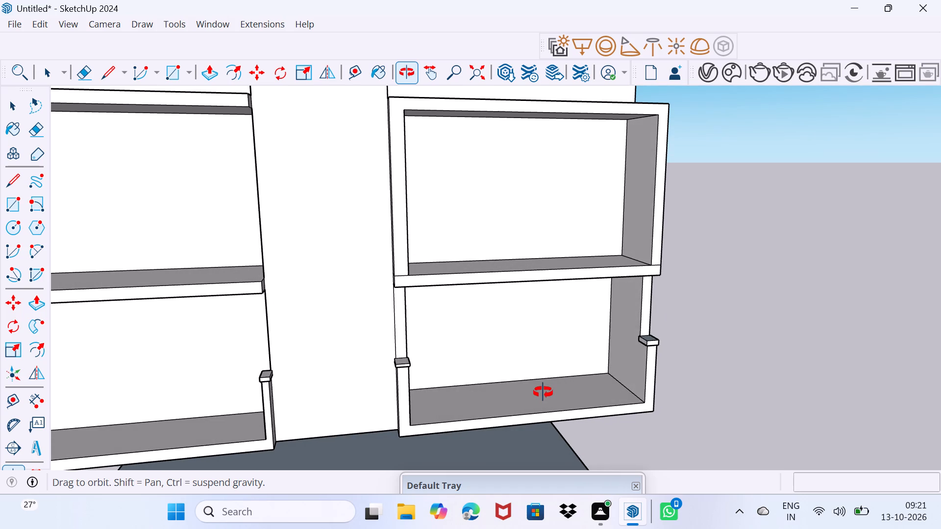
{"action": "middle_click_drag", "start_coordinate": [543, 392], "coordinate": [543, 392]}
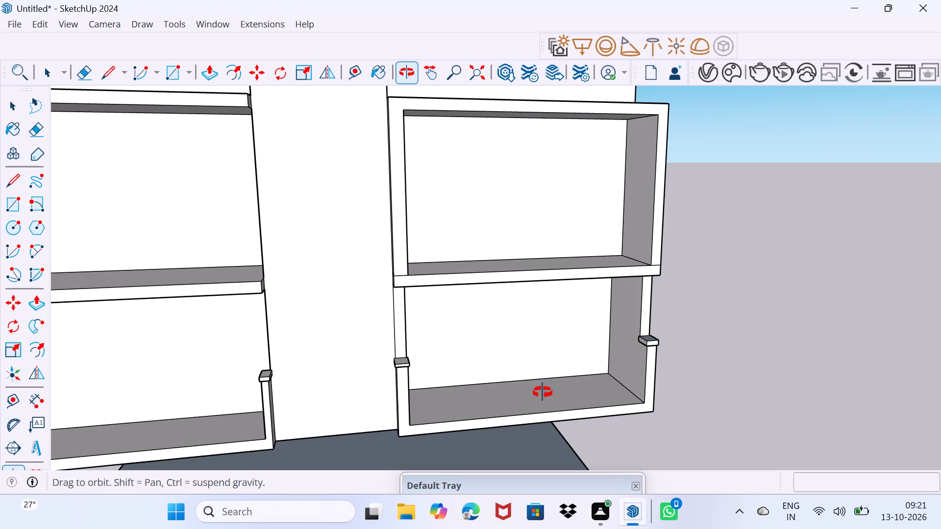
{"action": "middle_click_drag", "start_coordinate": [543, 392], "coordinate": [543, 392]}
{"action": "middle_click_drag", "start_coordinate": [521, 395], "coordinate": [537, 392]}
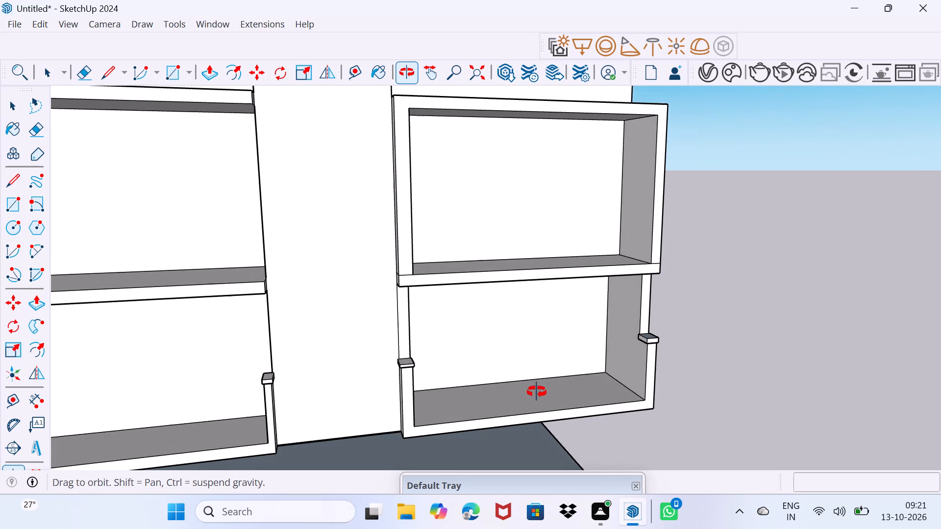
{"action": "middle_click_drag", "start_coordinate": [537, 392], "coordinate": [520, 385]}
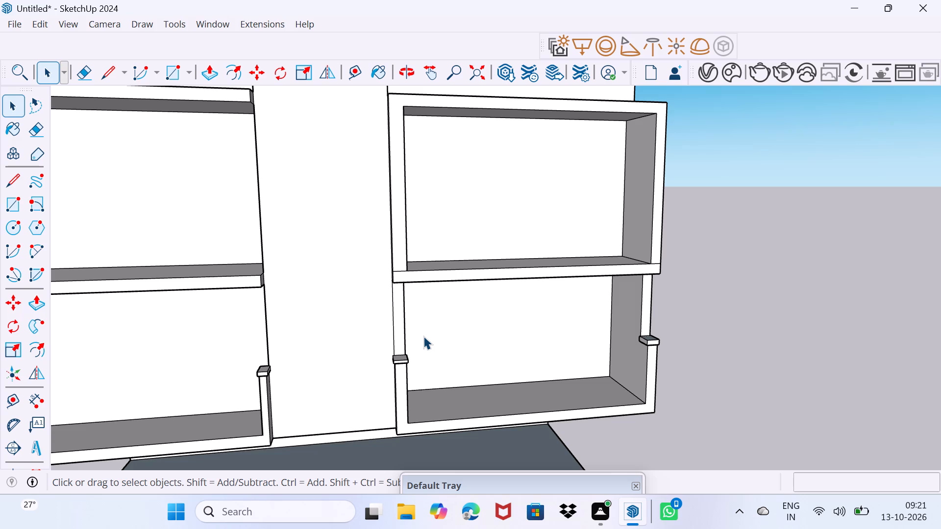
{"action": "middle_click_drag", "start_coordinate": [387, 401], "coordinate": [291, 373]}
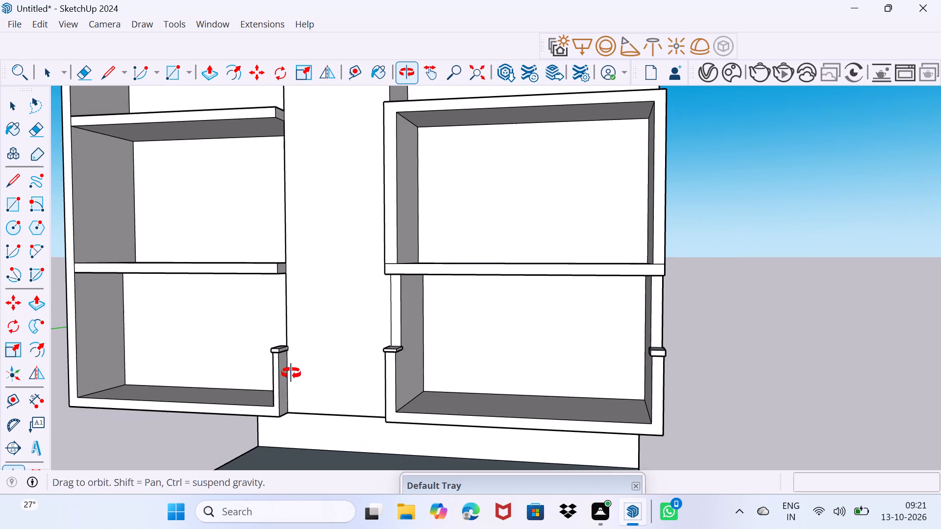
{"action": "middle_click_drag", "start_coordinate": [291, 373], "coordinate": [416, 342]}
{"action": "scroll", "coordinate": [199, 353], "scroll_direction": "up", "scroll_amount": 1}
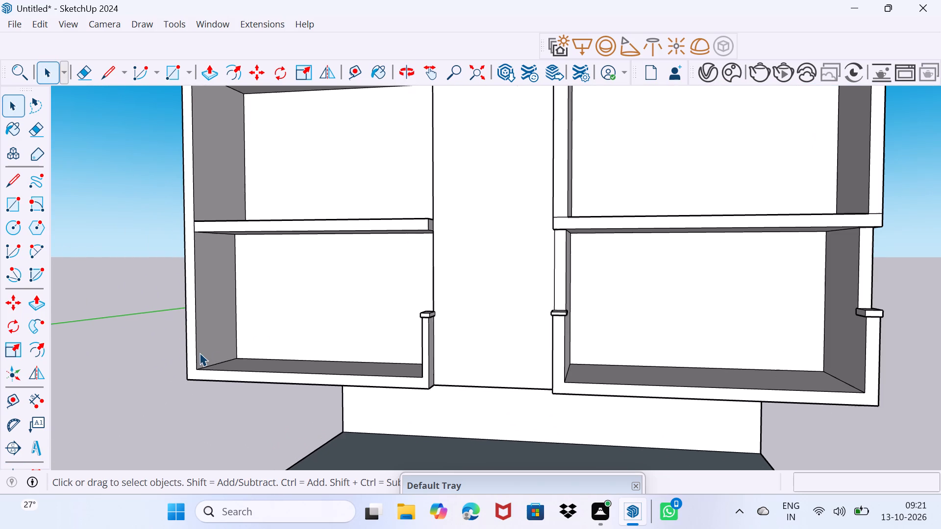
{"action": "middle_click_drag", "start_coordinate": [199, 361], "coordinate": [204, 378]}
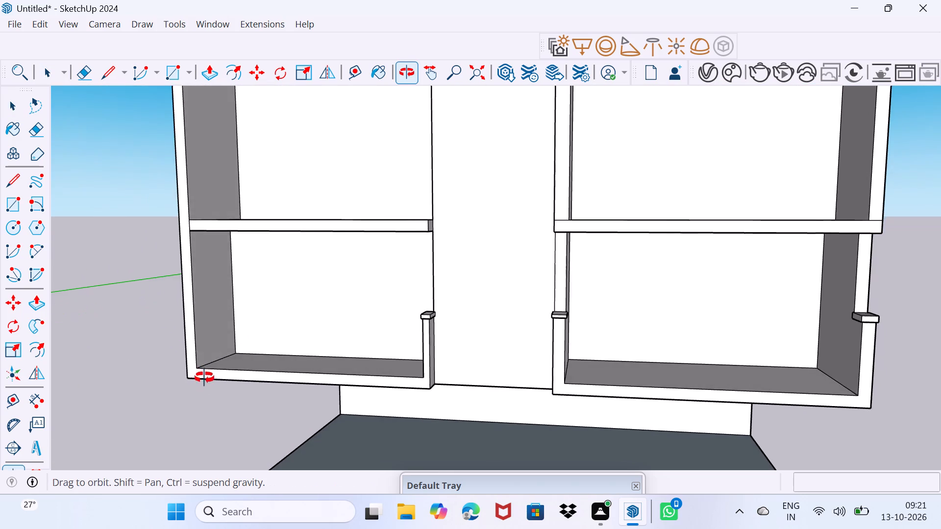
{"action": "middle_click_drag", "start_coordinate": [204, 378], "coordinate": [379, 376]}
{"action": "scroll", "coordinate": [451, 375], "scroll_direction": "up", "scroll_amount": 2}
{"action": "middle_click_drag", "start_coordinate": [434, 385], "coordinate": [472, 378]}
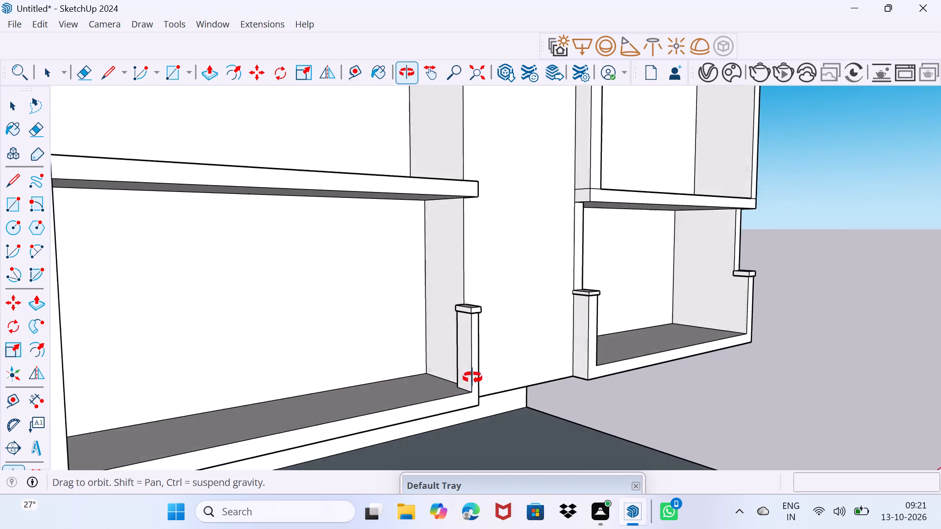
{"action": "middle_click_drag", "start_coordinate": [472, 378], "coordinate": [511, 375]}
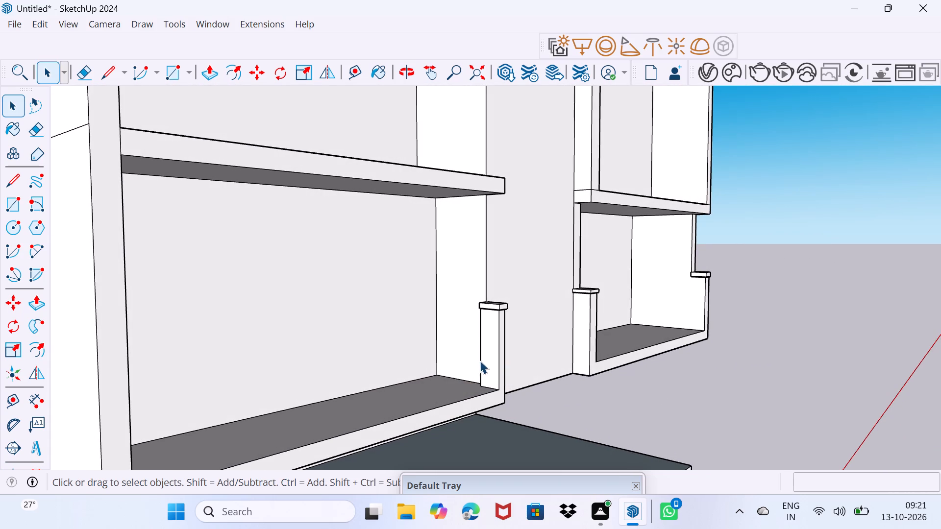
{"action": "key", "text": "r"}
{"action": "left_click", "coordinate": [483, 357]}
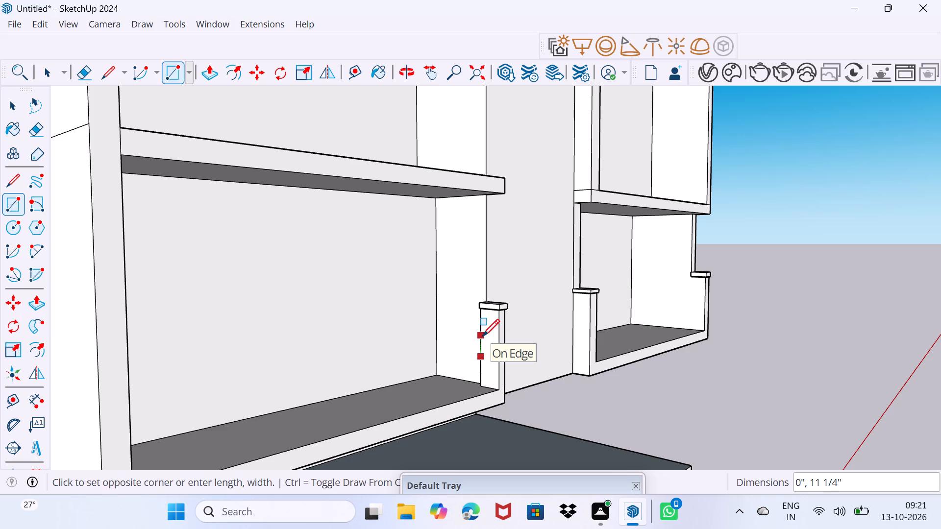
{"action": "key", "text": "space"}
Draw a rectangle about 6" high across the full width of the lower left balcony post's face towards the balcony, near mid-height.
{"action": "key", "text": "r"}
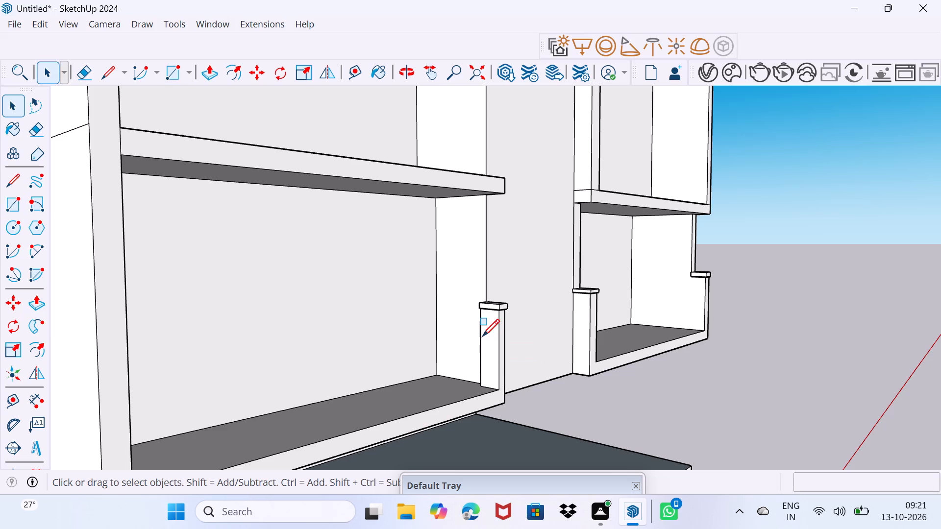
{"action": "left_click", "coordinate": [482, 336]}
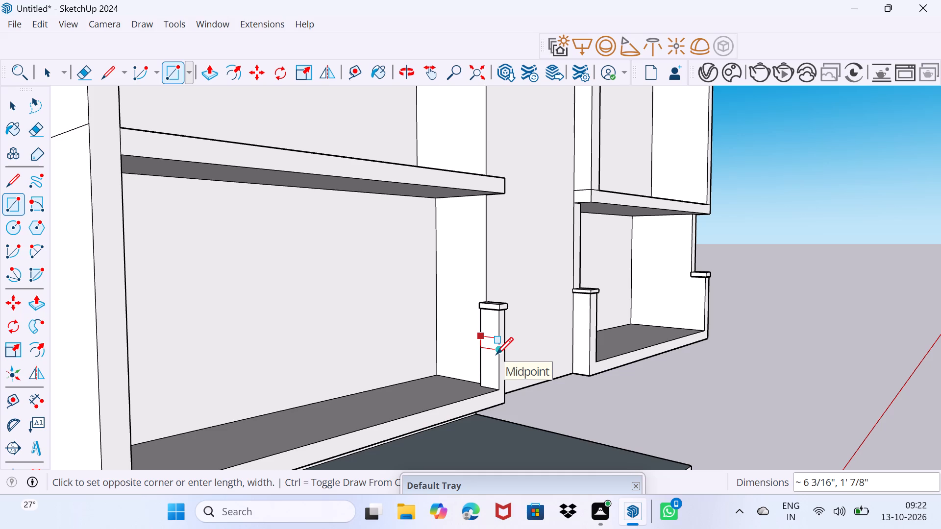
{"action": "left_click", "coordinate": [496, 354]}
{"action": "key", "text": "space"}
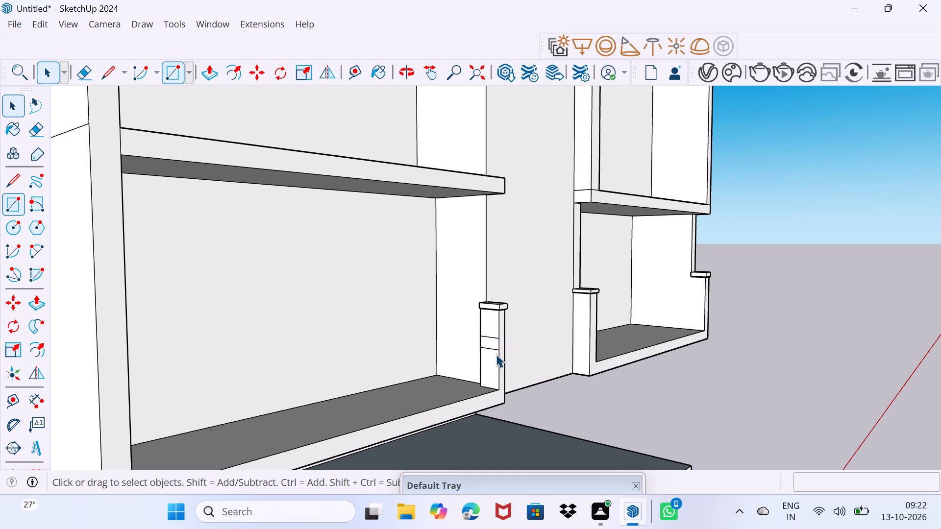
Push/Pull the 6" band on the lower left balcony post 14' 9" across the opening to the opposite side wall, forming a railing band.
{"action": "scroll", "coordinate": [488, 349], "scroll_direction": "up", "scroll_amount": 6}
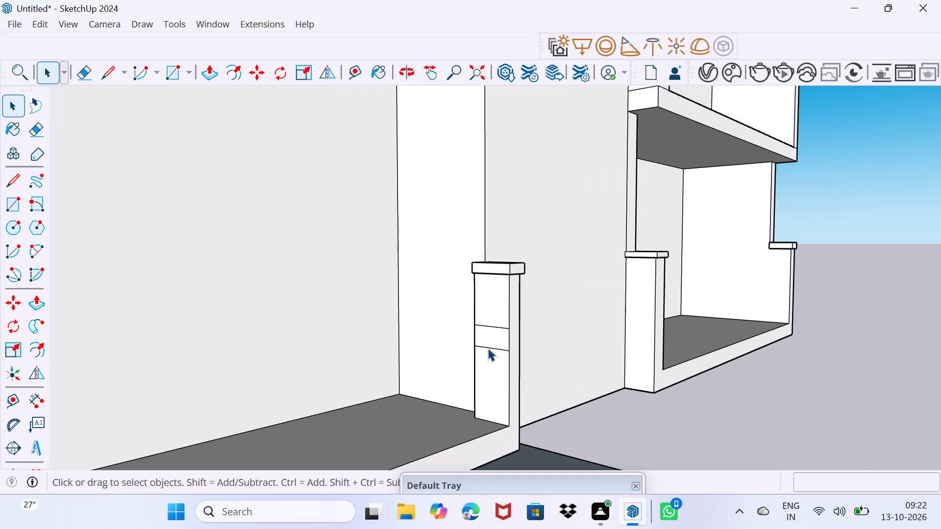
{"action": "left_click", "coordinate": [494, 338]}
{"action": "key", "text": "p"}
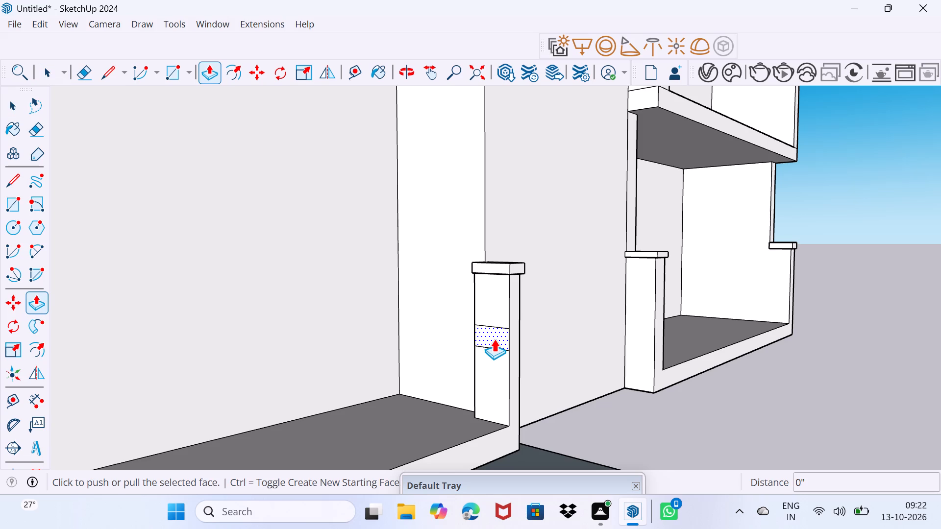
{"action": "left_click", "coordinate": [494, 339]}
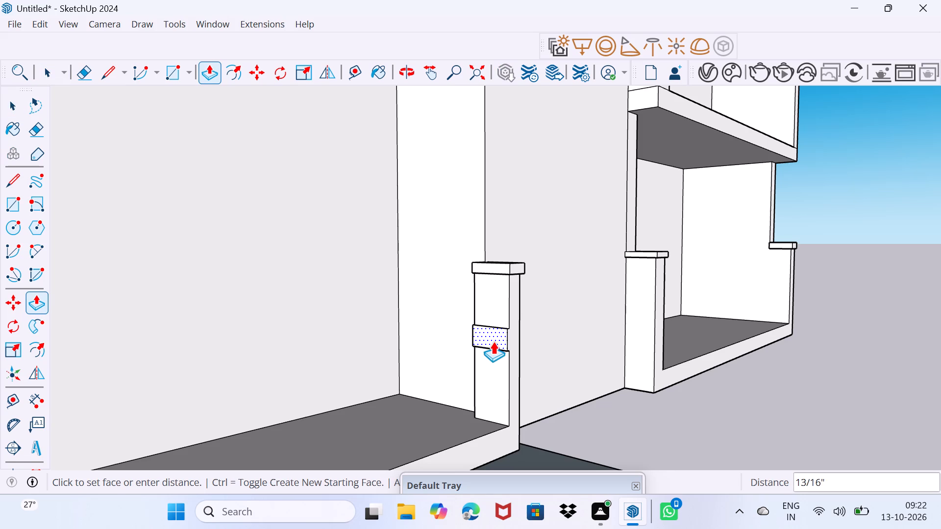
{"action": "scroll", "coordinate": [332, 399], "scroll_direction": "down", "scroll_amount": 9}
{"action": "middle_click_drag", "start_coordinate": [331, 399], "coordinate": [322, 402]}
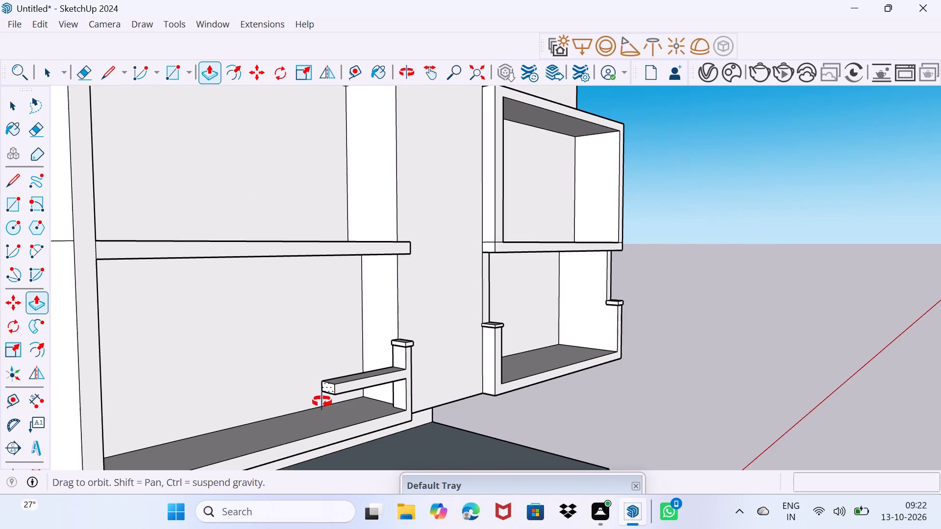
{"action": "middle_click_drag", "start_coordinate": [322, 402], "coordinate": [207, 430]}
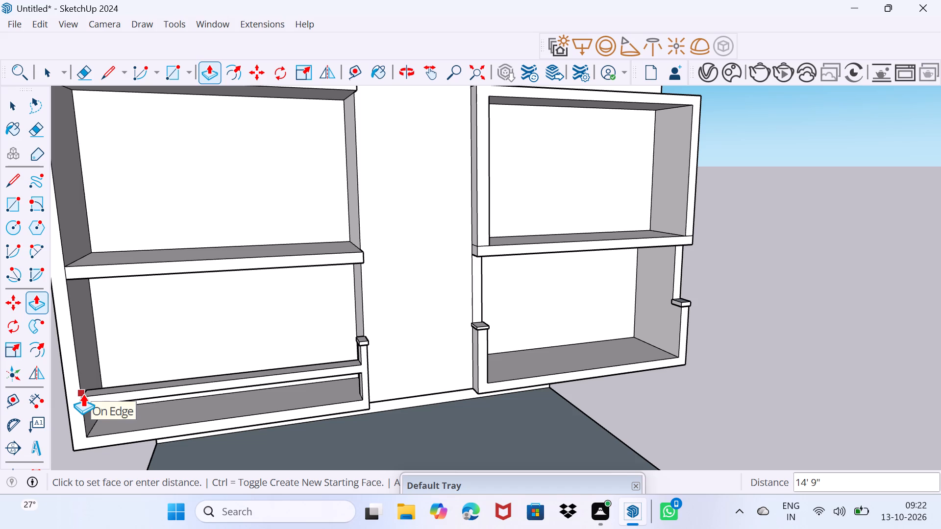
{"action": "left_click", "coordinate": [83, 394]}
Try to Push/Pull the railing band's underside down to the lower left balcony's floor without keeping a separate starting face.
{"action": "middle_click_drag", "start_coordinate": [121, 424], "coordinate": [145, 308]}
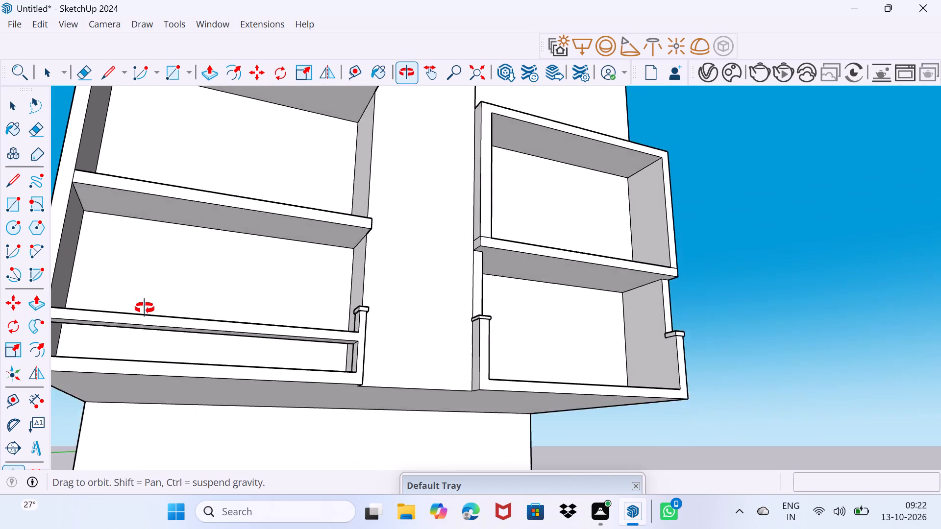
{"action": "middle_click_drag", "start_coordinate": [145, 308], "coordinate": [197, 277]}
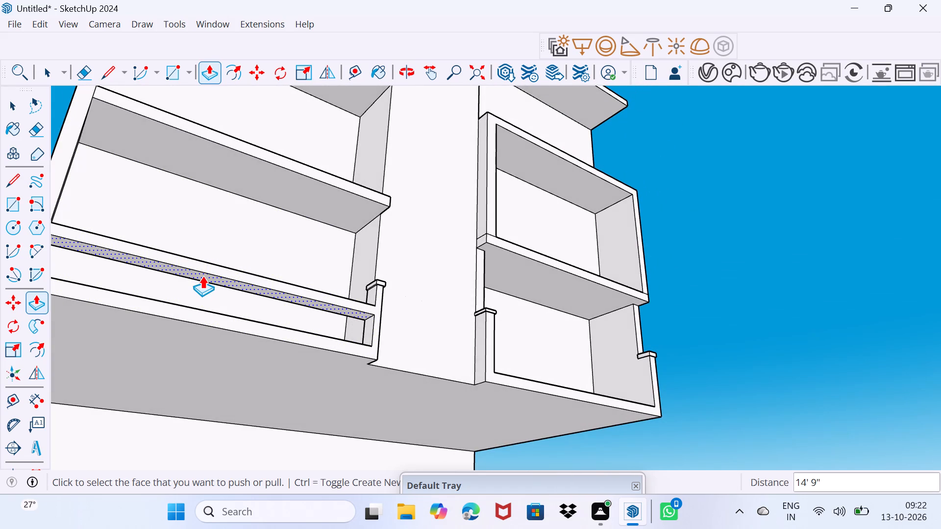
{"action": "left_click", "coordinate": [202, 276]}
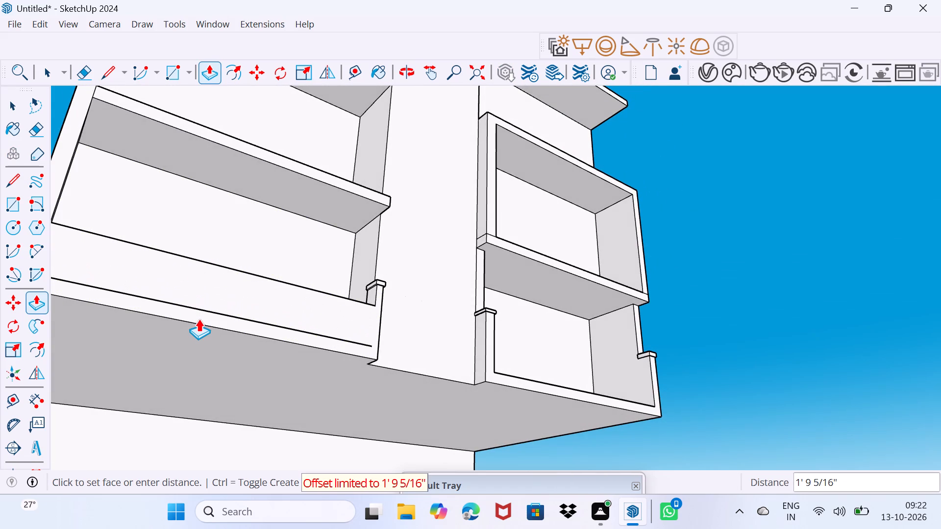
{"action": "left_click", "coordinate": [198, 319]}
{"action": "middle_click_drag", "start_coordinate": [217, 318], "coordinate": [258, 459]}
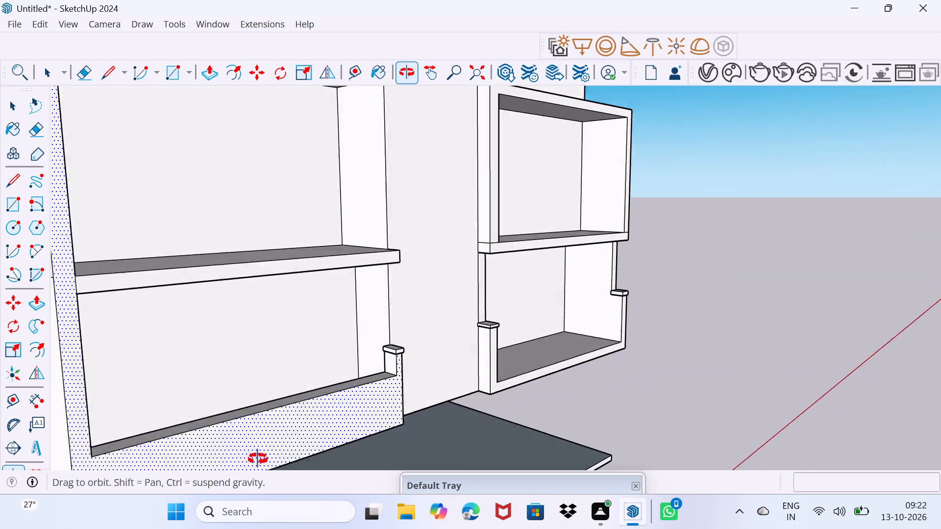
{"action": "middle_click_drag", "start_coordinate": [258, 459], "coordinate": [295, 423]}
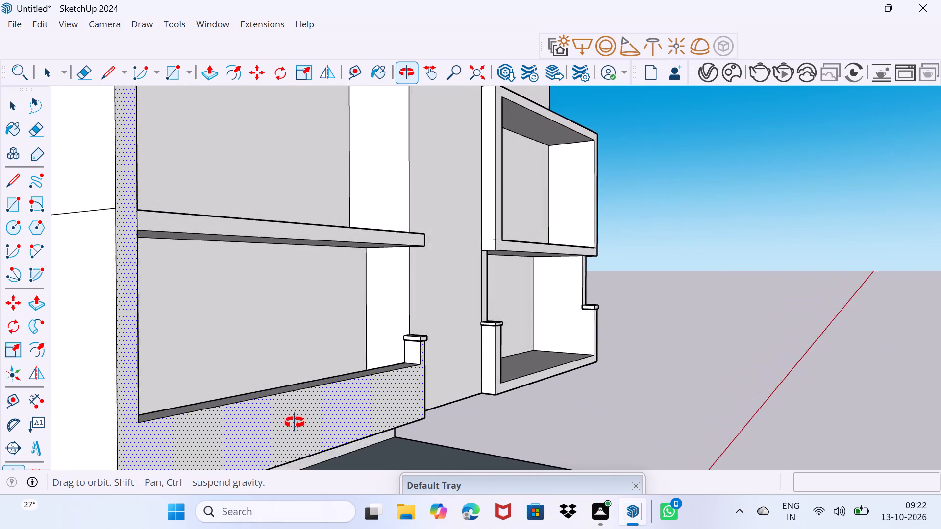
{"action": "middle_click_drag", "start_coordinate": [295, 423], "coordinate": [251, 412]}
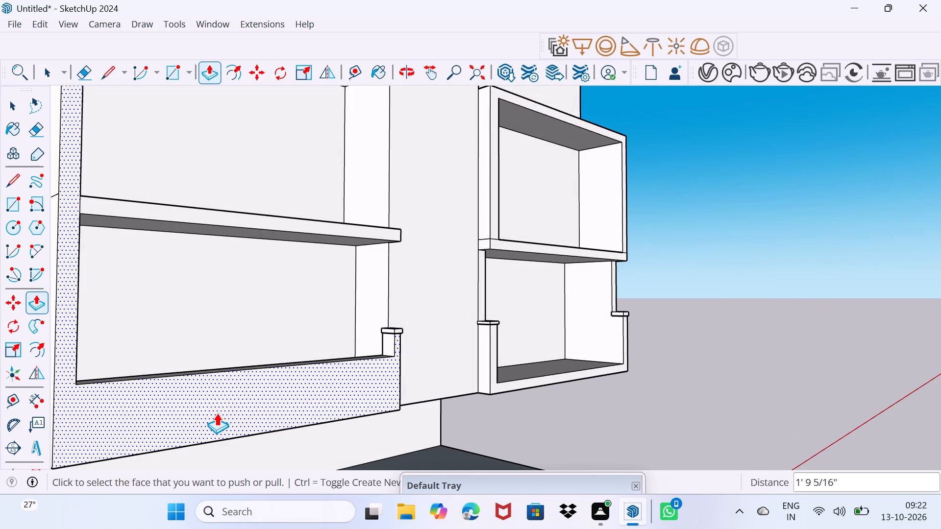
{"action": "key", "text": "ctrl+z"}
Push/Pull the railing band's underside about 1' 9" down to the balcony floor with Create New Starting Face, forming an infill panel.
{"action": "scroll", "coordinate": [100, 439], "scroll_direction": "up", "scroll_amount": 3}
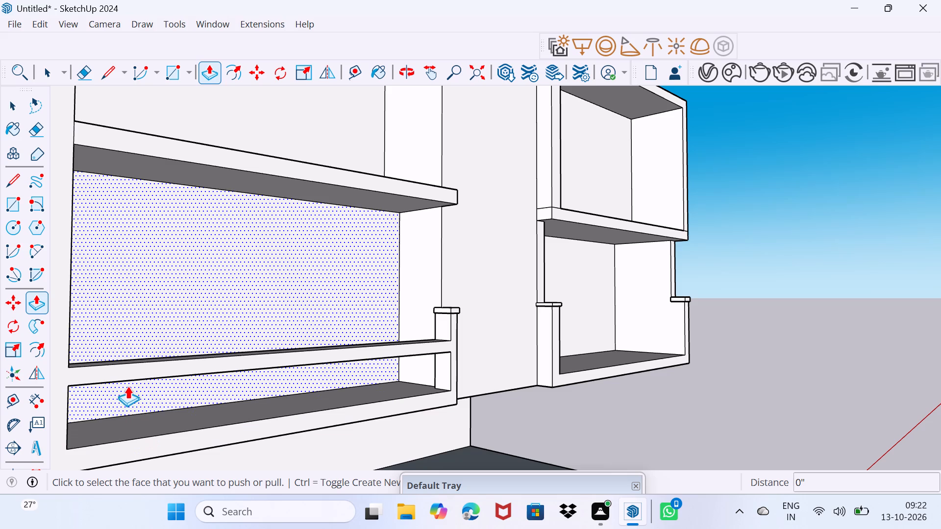
{"action": "middle_click_drag", "start_coordinate": [125, 383], "coordinate": [163, 295]}
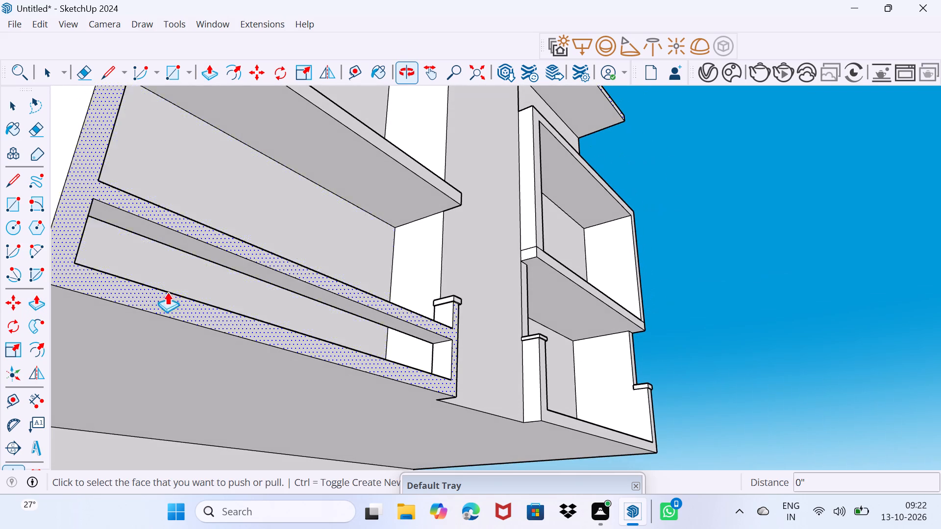
{"action": "left_click", "coordinate": [212, 256]}
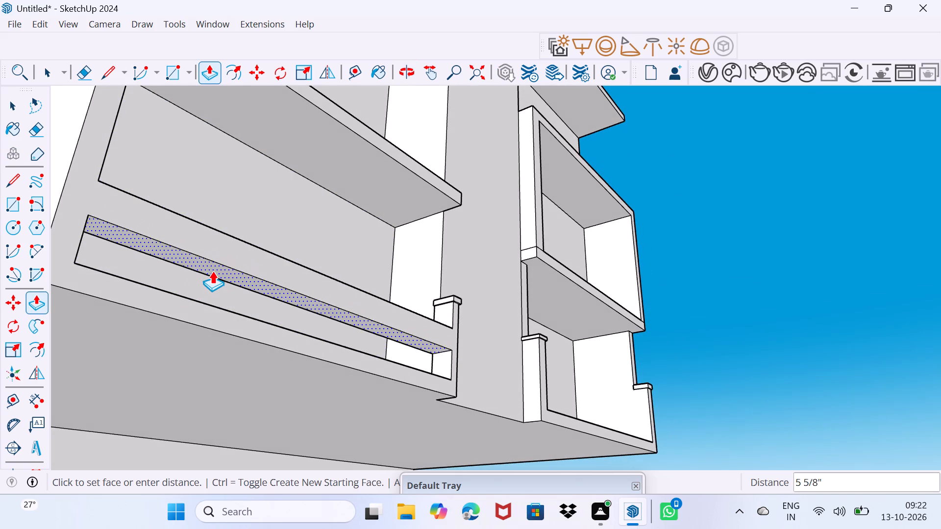
{"action": "left_click", "coordinate": [206, 313]}
Push/Pull the front frame face around the lower left balcony's infill panel outward about 2".
{"action": "middle_click_drag", "start_coordinate": [201, 307], "coordinate": [223, 381]}
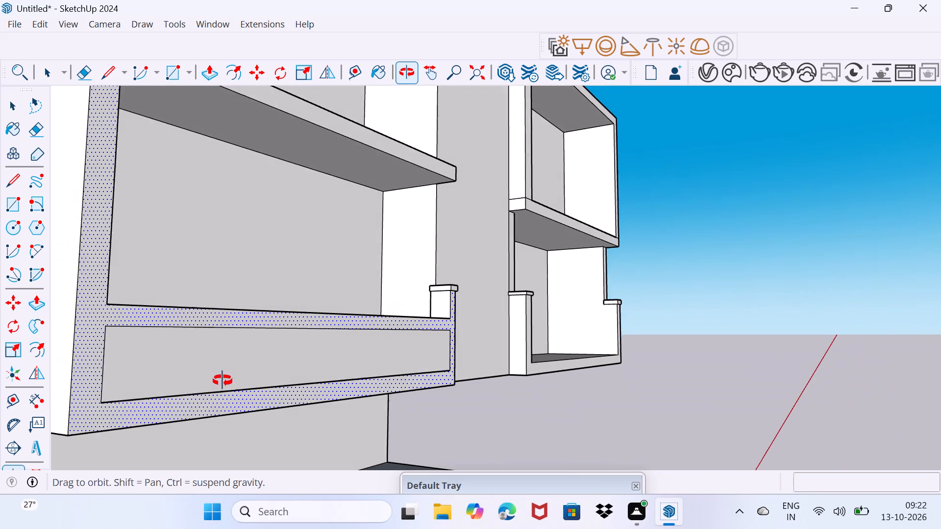
{"action": "middle_click_drag", "start_coordinate": [223, 381], "coordinate": [223, 381]}
{"action": "scroll", "coordinate": [224, 401], "scroll_direction": "up", "scroll_amount": 2}
{"action": "left_click", "coordinate": [224, 401]}
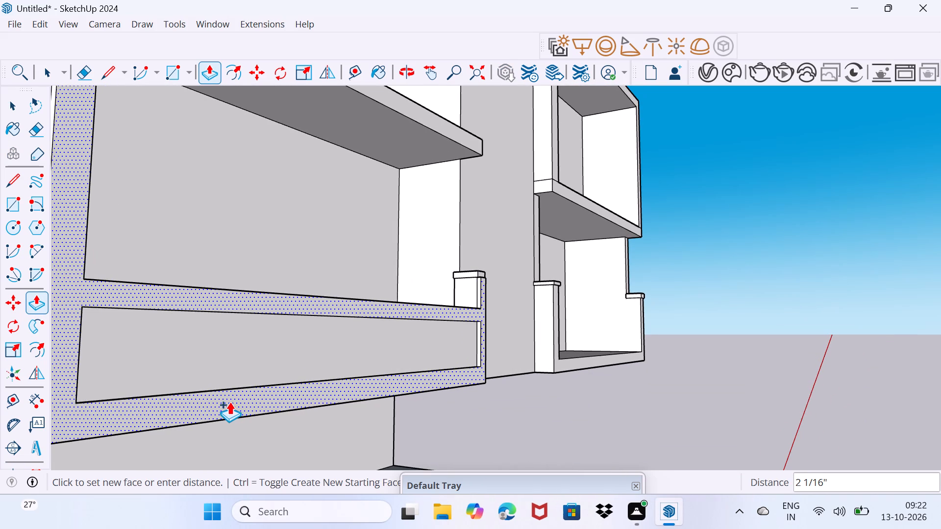
{"action": "left_click", "coordinate": [229, 402]}
{"action": "key", "text": "space"}
{"action": "left_click_drag", "start_coordinate": [228, 404], "coordinate": [239, 389]}
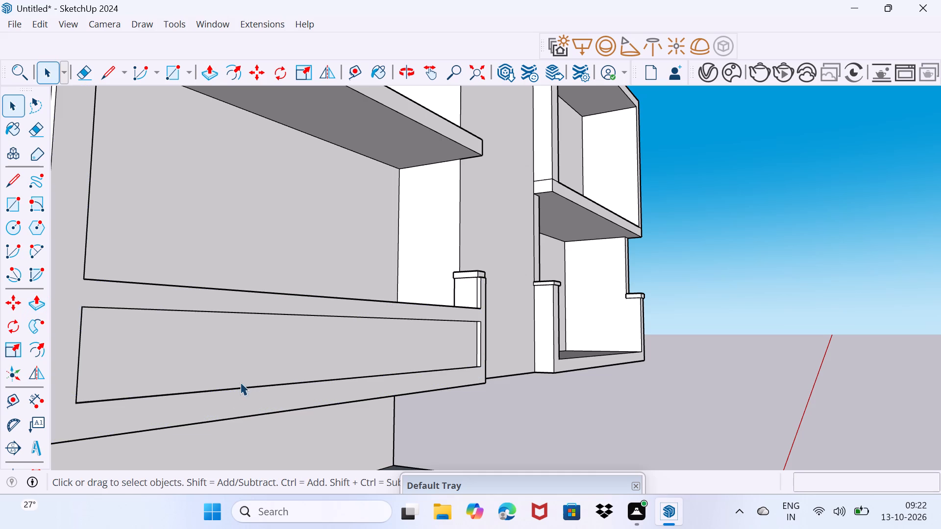
Push/Pull the front face of the lower left balcony post's cap outward to line up with the post's front face.
{"action": "middle_click_drag", "start_coordinate": [346, 386], "coordinate": [416, 388]}
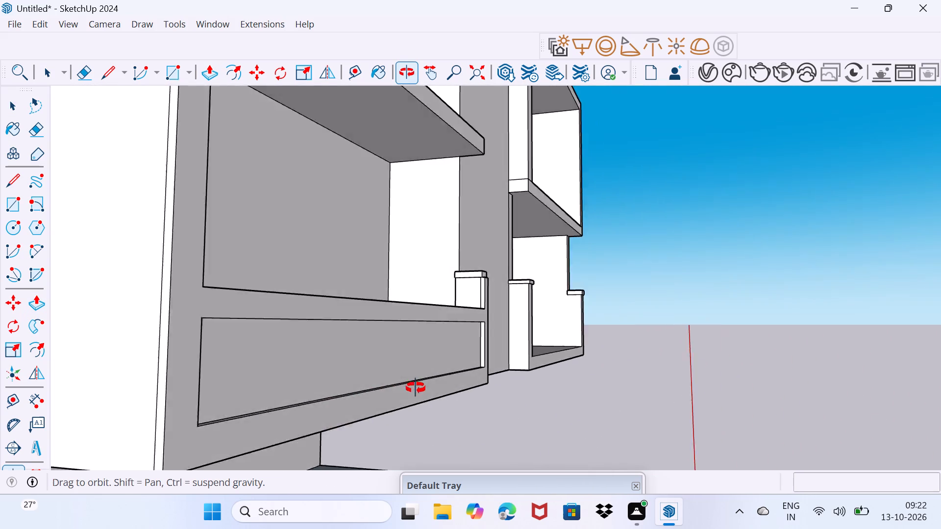
{"action": "middle_click_drag", "start_coordinate": [416, 388], "coordinate": [213, 424]}
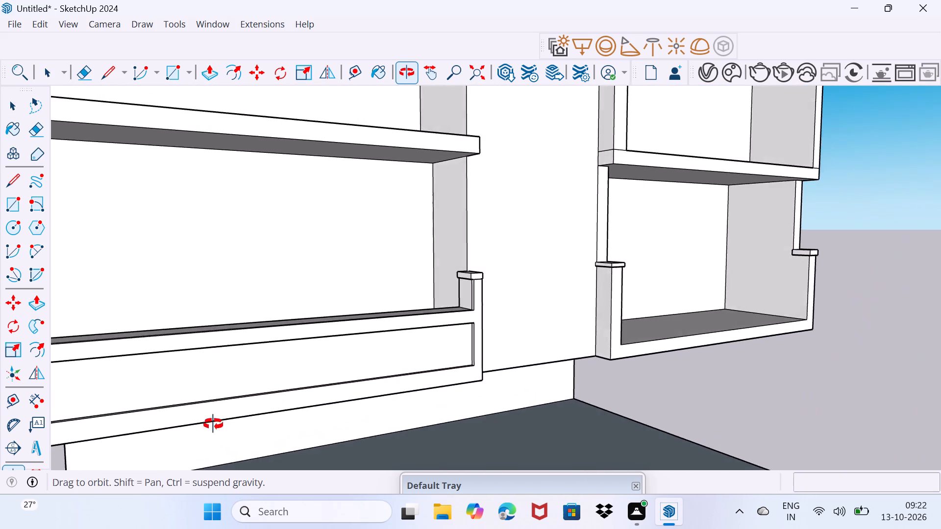
{"action": "middle_click_drag", "start_coordinate": [213, 424], "coordinate": [180, 389]}
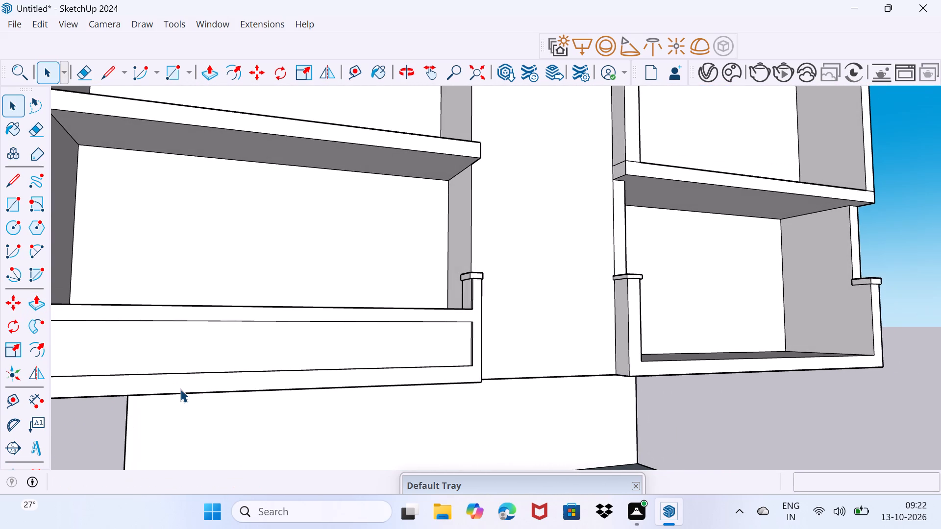
{"action": "scroll", "coordinate": [180, 389], "scroll_direction": "down", "scroll_amount": 2}
{"action": "scroll", "coordinate": [419, 328], "scroll_direction": "up", "scroll_amount": 6}
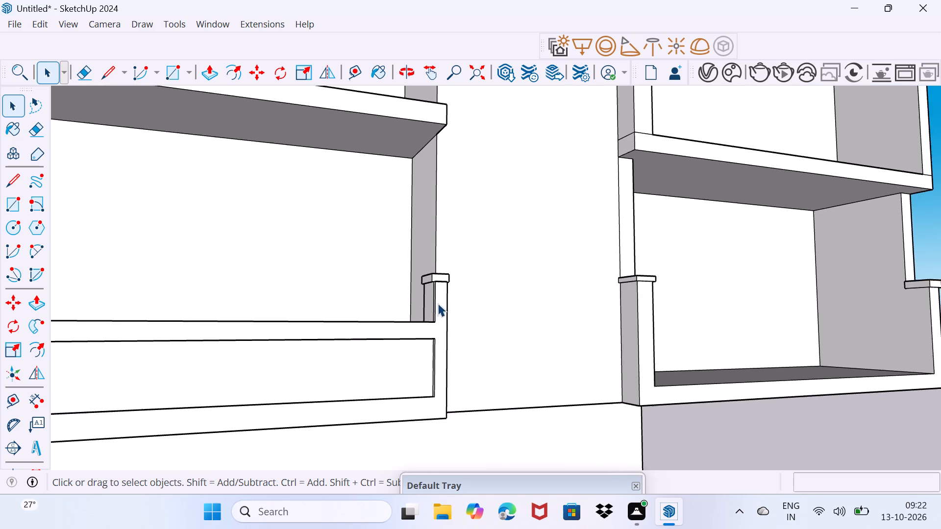
{"action": "scroll", "coordinate": [438, 303], "scroll_direction": "up", "scroll_amount": 5}
{"action": "middle_click_drag", "start_coordinate": [437, 303], "coordinate": [458, 341]}
{"action": "left_click", "coordinate": [446, 272]}
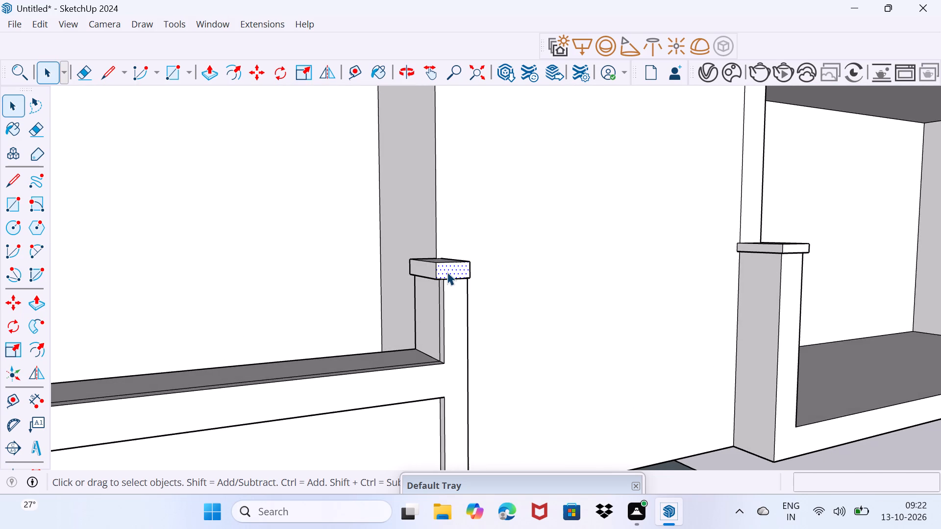
{"action": "key", "text": "p"}
{"action": "left_click", "coordinate": [449, 272]}
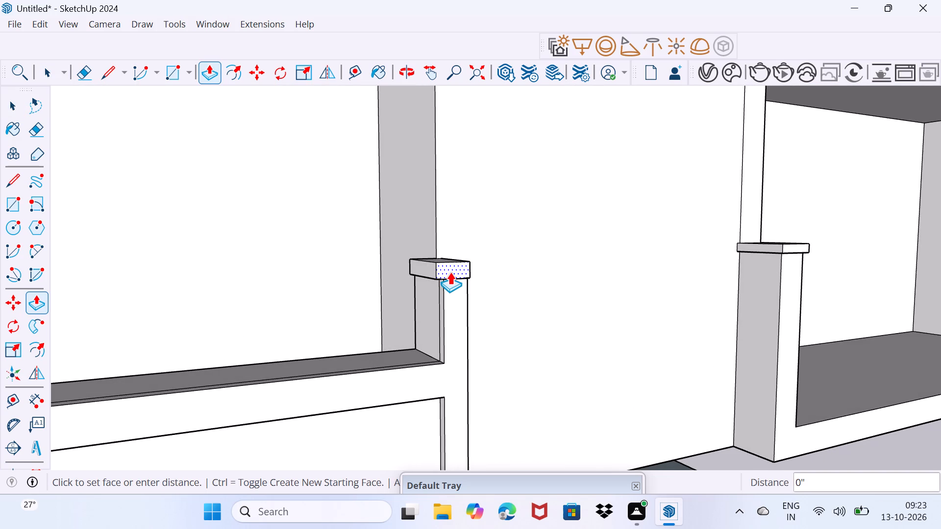
{"action": "left_click", "coordinate": [450, 291]}
{"action": "key", "text": "space"}
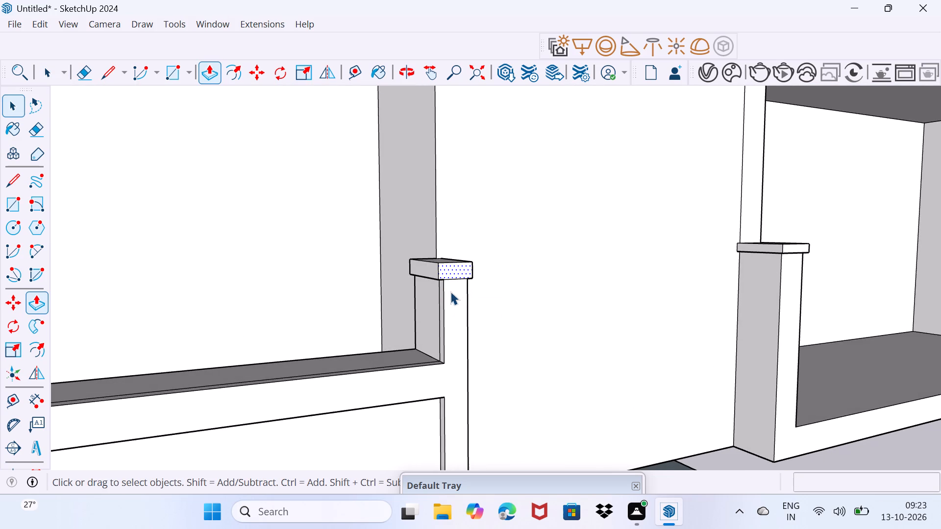
Erase the leftover seam edges on the post's inner side and along the railing band's top.
{"action": "scroll", "coordinate": [431, 329], "scroll_direction": "up", "scroll_amount": 4}
{"action": "key", "text": "e"}
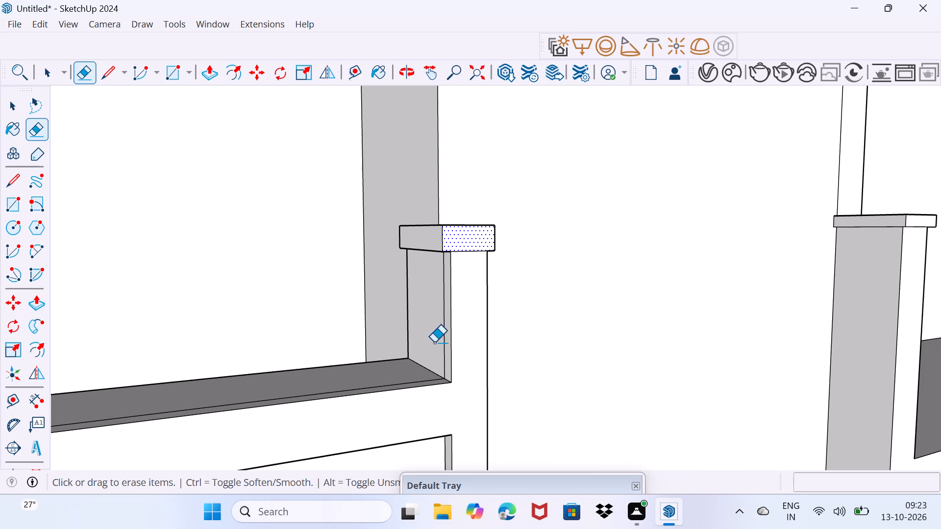
{"action": "left_click", "coordinate": [443, 355]}
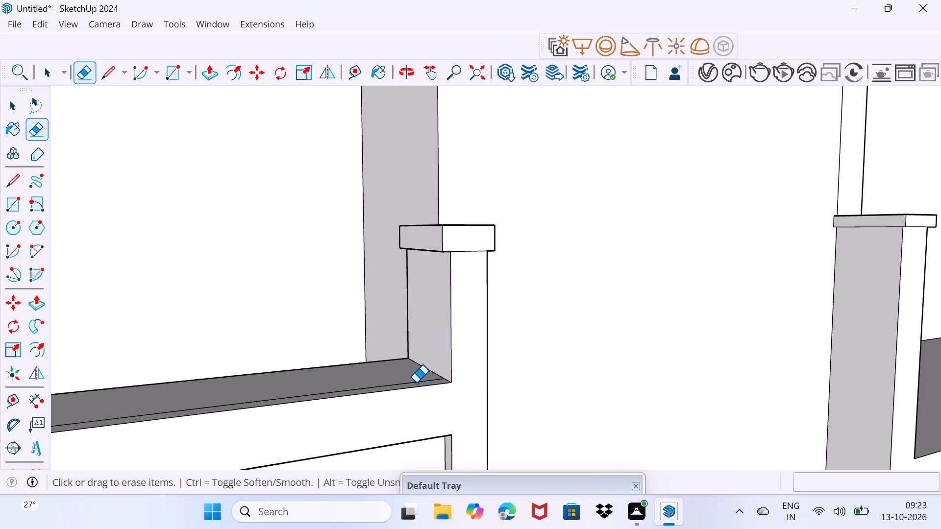
{"action": "left_click", "coordinate": [415, 383]}
Erase the leftover seam edges on the post's outer side and along the lower left balcony's underside.
{"action": "scroll", "coordinate": [412, 379], "scroll_direction": "down", "scroll_amount": 7}
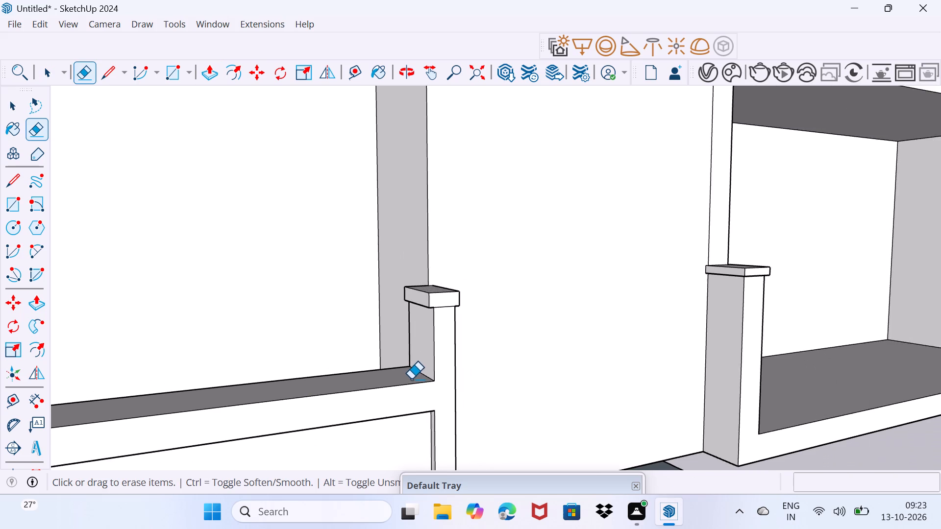
{"action": "scroll", "coordinate": [411, 379], "scroll_direction": "down", "scroll_amount": 2}
{"action": "middle_click_drag", "start_coordinate": [396, 436], "coordinate": [396, 433]}
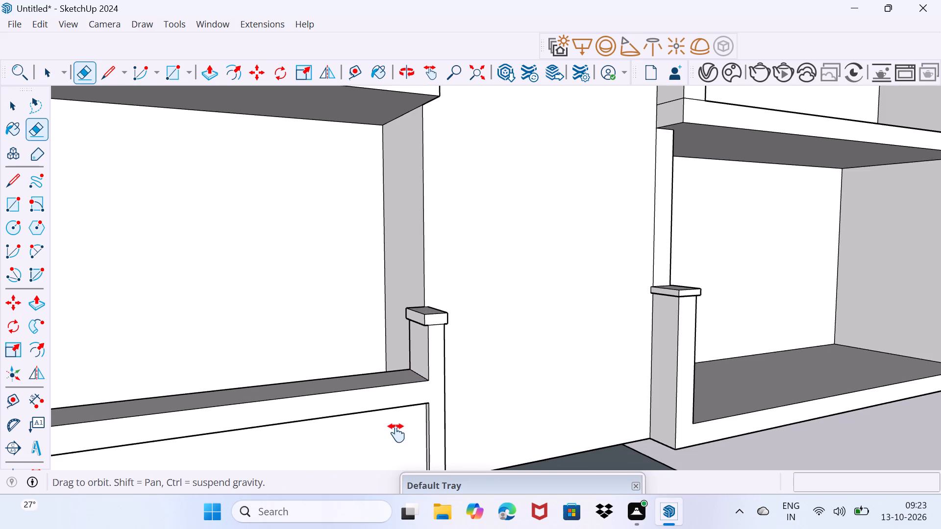
{"action": "middle_click_drag", "start_coordinate": [396, 433], "coordinate": [415, 262]}
{"action": "scroll", "coordinate": [393, 298], "scroll_direction": "up", "scroll_amount": 3}
{"action": "middle_click_drag", "start_coordinate": [393, 304], "coordinate": [426, 367]}
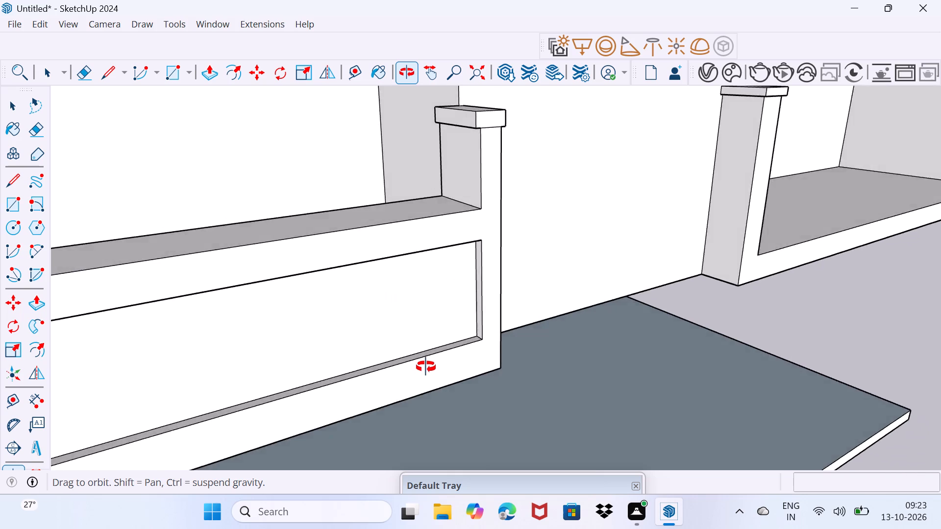
{"action": "middle_click_drag", "start_coordinate": [426, 367], "coordinate": [146, 326]}
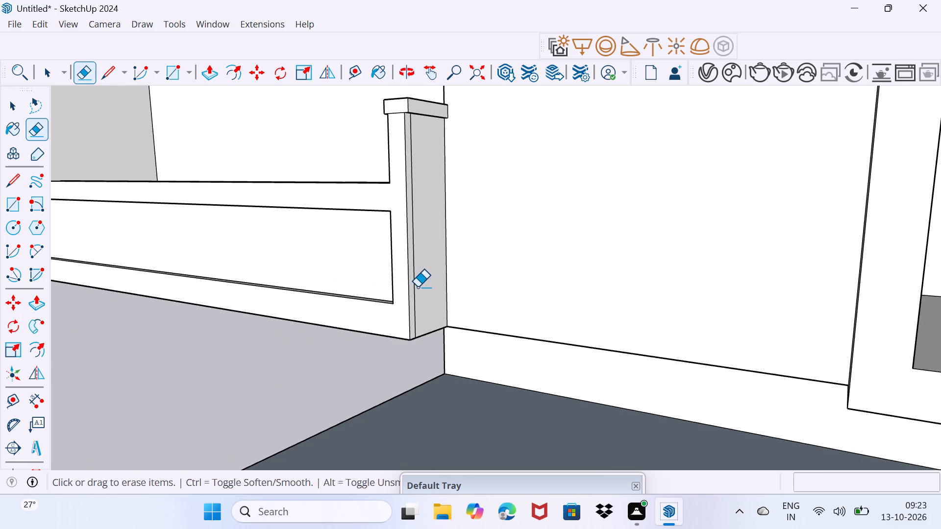
{"action": "left_click", "coordinate": [416, 287]}
{"action": "middle_click_drag", "start_coordinate": [369, 335], "coordinate": [449, 189]}
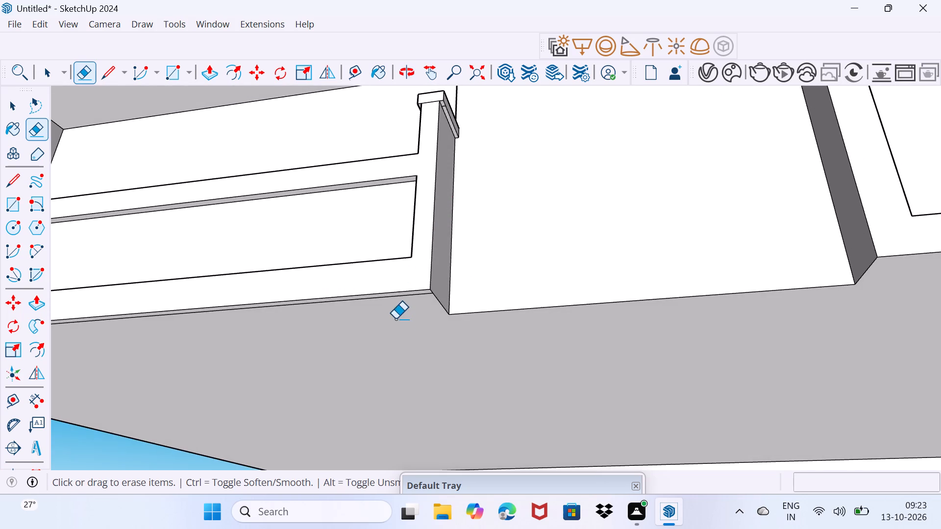
{"action": "scroll", "coordinate": [398, 328], "scroll_direction": "up", "scroll_amount": 3}
{"action": "left_click", "coordinate": [419, 280]}
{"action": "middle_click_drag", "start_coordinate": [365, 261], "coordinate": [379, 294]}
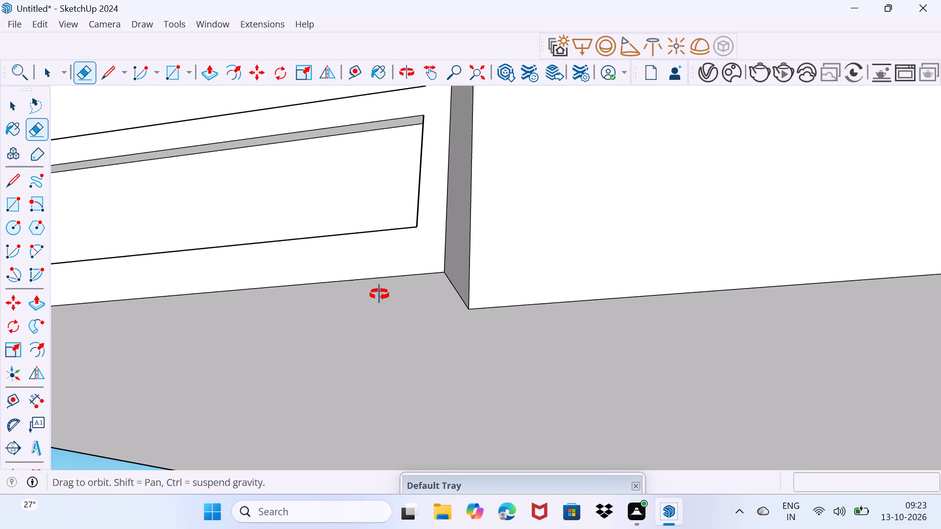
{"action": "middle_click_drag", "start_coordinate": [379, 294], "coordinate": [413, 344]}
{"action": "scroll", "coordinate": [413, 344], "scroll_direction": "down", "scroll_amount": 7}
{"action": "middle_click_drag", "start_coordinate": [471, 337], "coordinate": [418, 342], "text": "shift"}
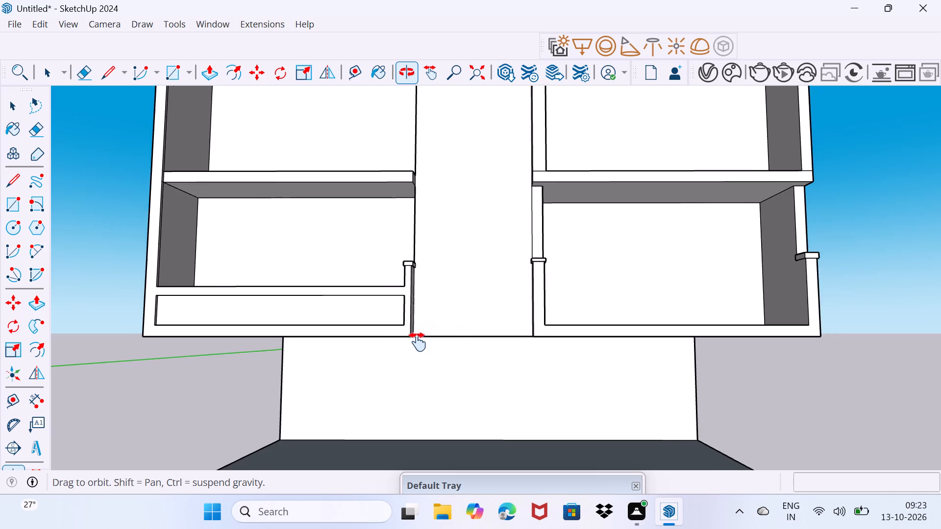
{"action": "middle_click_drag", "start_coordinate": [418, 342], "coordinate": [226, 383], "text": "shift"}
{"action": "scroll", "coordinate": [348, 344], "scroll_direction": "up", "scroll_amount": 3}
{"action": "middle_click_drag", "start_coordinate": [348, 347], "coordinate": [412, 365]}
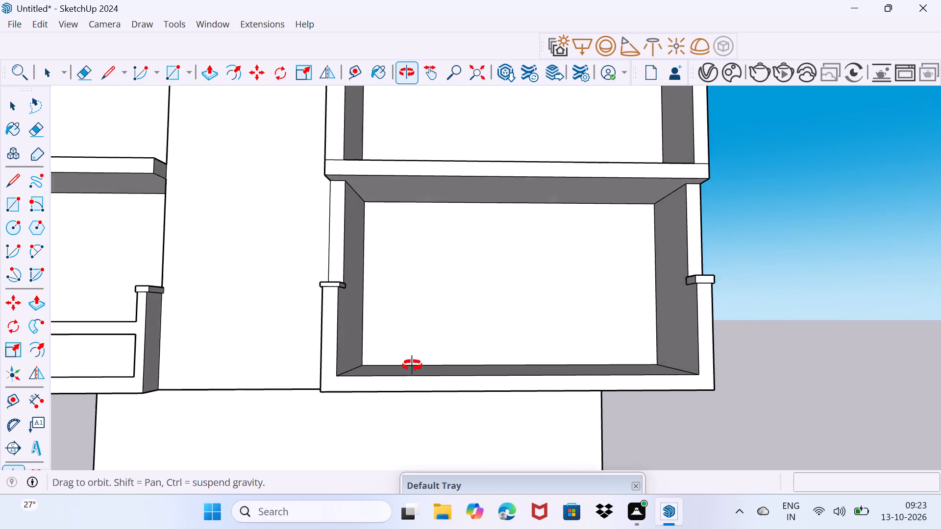
Draw a rectangle about 5 9/16" by 11 15/16" from the front edge of the lower right balcony's outer post, on its inner face.
{"action": "middle_click_drag", "start_coordinate": [412, 365], "coordinate": [568, 378]}
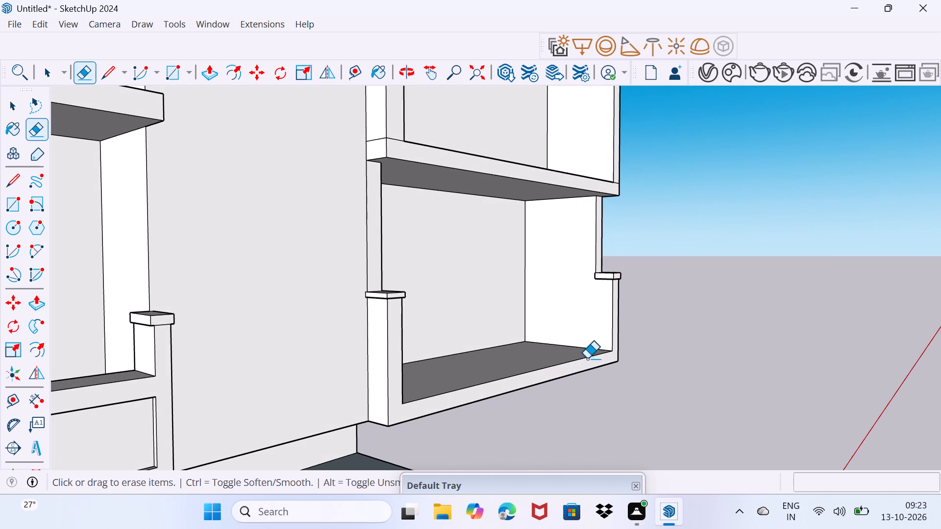
{"action": "scroll", "coordinate": [588, 357], "scroll_direction": "up", "scroll_amount": 3}
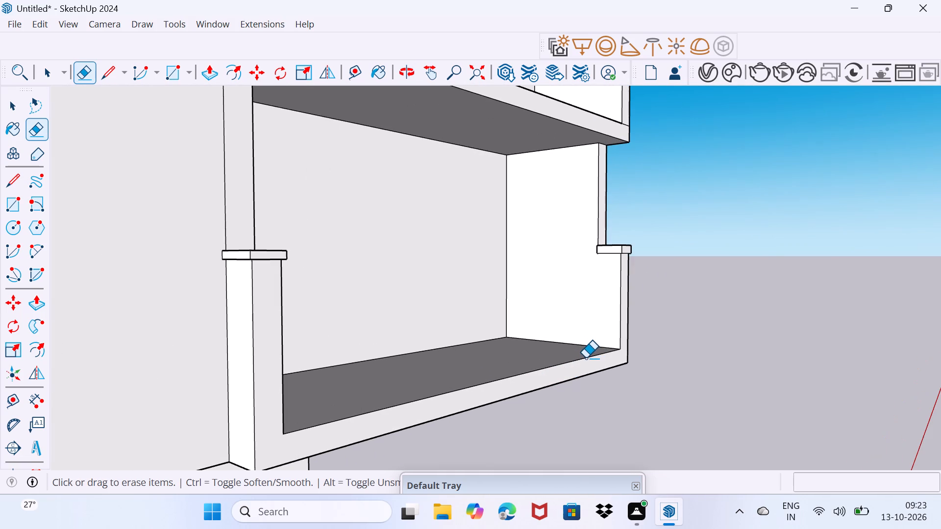
{"action": "key", "text": "r"}
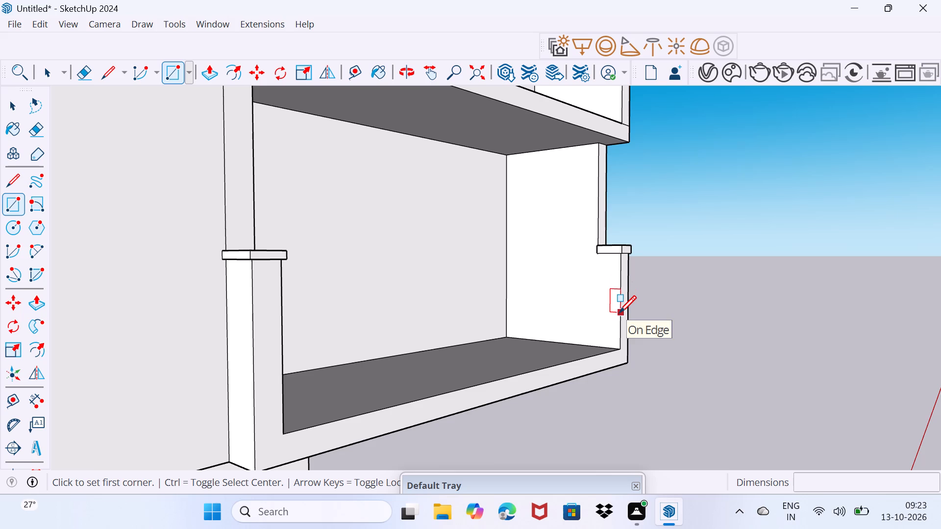
{"action": "left_click", "coordinate": [619, 313]}
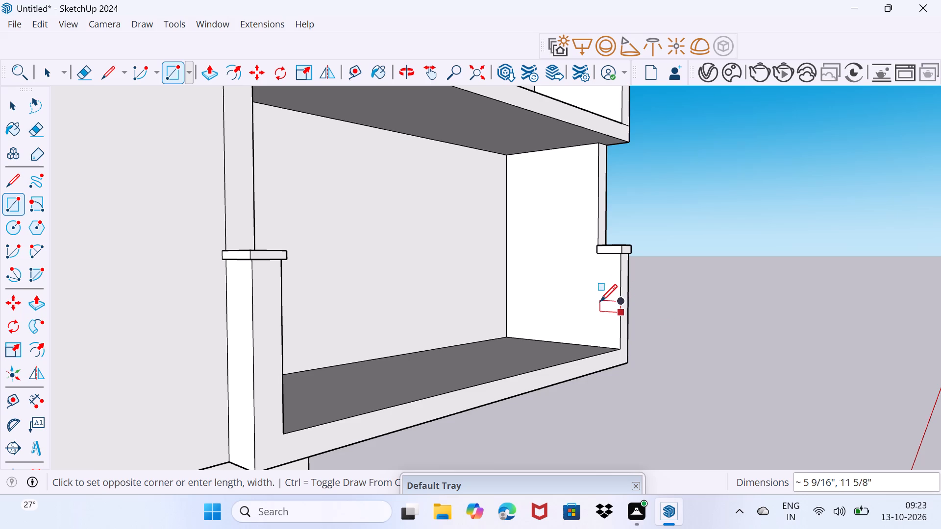
{"action": "left_click", "coordinate": [599, 301]}
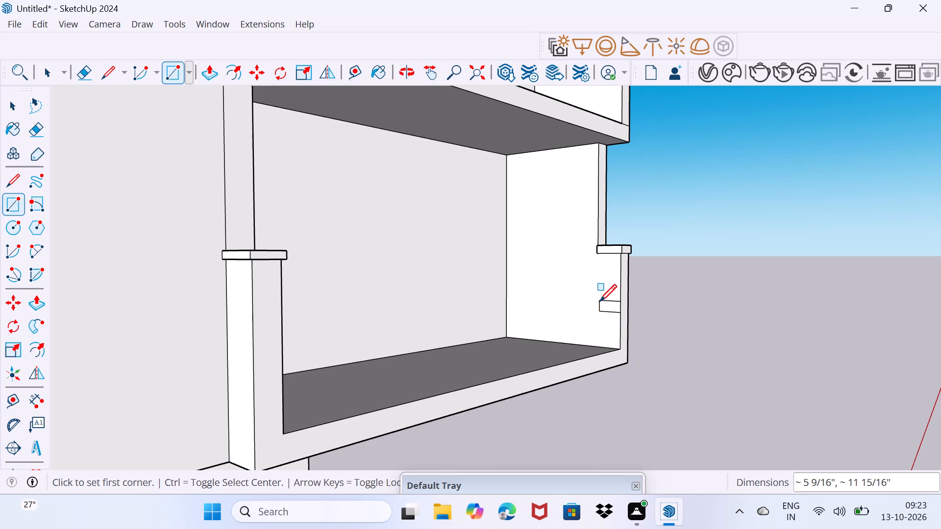
Push/Pull the rectangle 15' 7 3/16" across the lower right balcony to the opposite post as a railing band.
{"action": "key", "text": "space"}
{"action": "left_click", "coordinate": [609, 305]}
{"action": "key", "text": "p"}
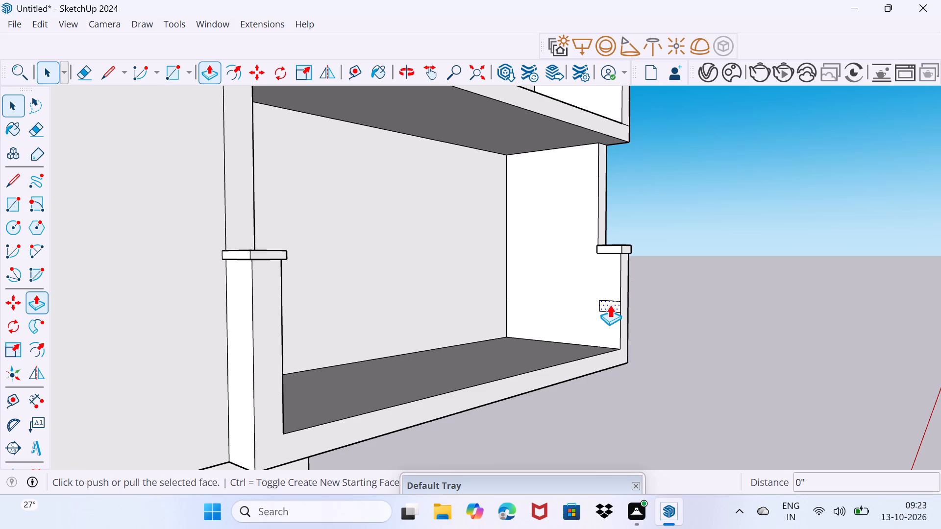
{"action": "left_click", "coordinate": [610, 305]}
{"action": "scroll", "coordinate": [310, 375], "scroll_direction": "down", "scroll_amount": 6}
{"action": "middle_click_drag", "start_coordinate": [310, 375], "coordinate": [122, 417]}
{"action": "left_click", "coordinate": [344, 338]}
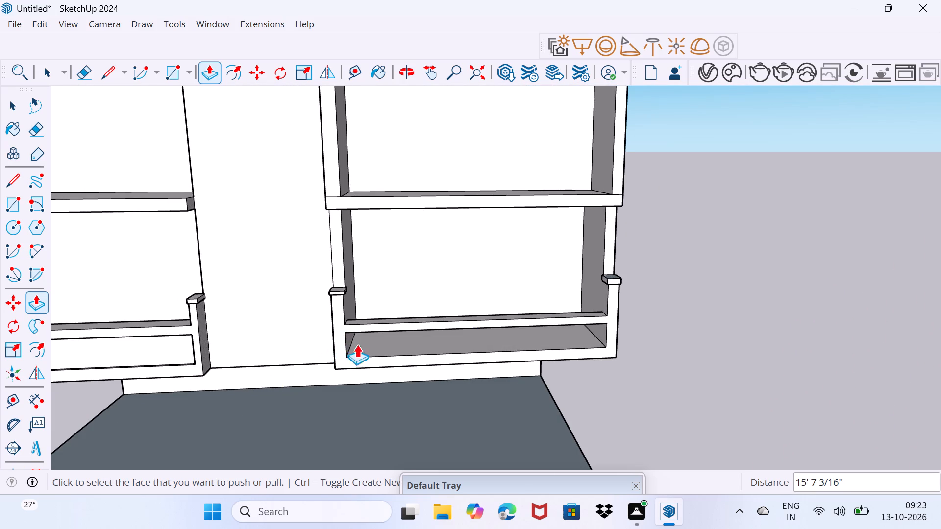
Push/Pull the underside of the lower right railing band down about 1' 6 3/8" to close the gap above the balcony's bottom edge.
{"action": "scroll", "coordinate": [373, 351], "scroll_direction": "up", "scroll_amount": 3}
{"action": "middle_click_drag", "start_coordinate": [367, 346], "coordinate": [375, 206]}
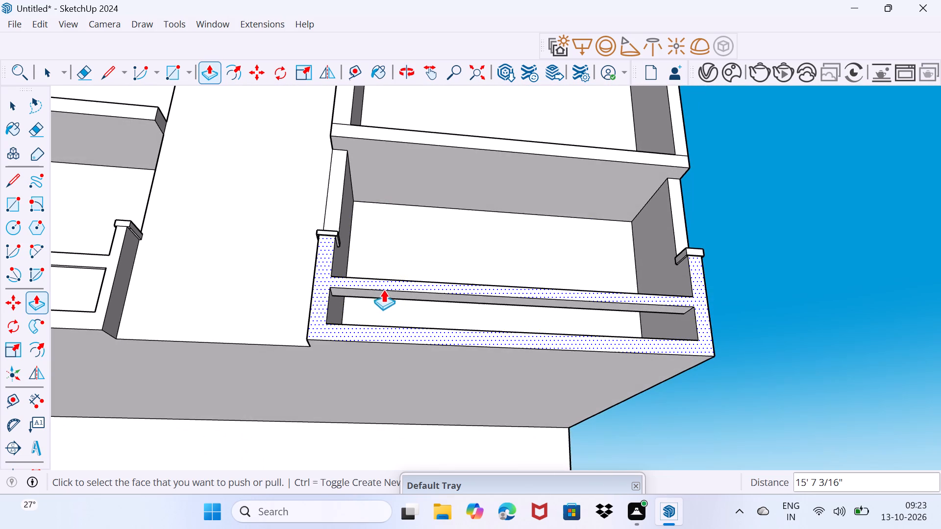
{"action": "left_click", "coordinate": [380, 295]}
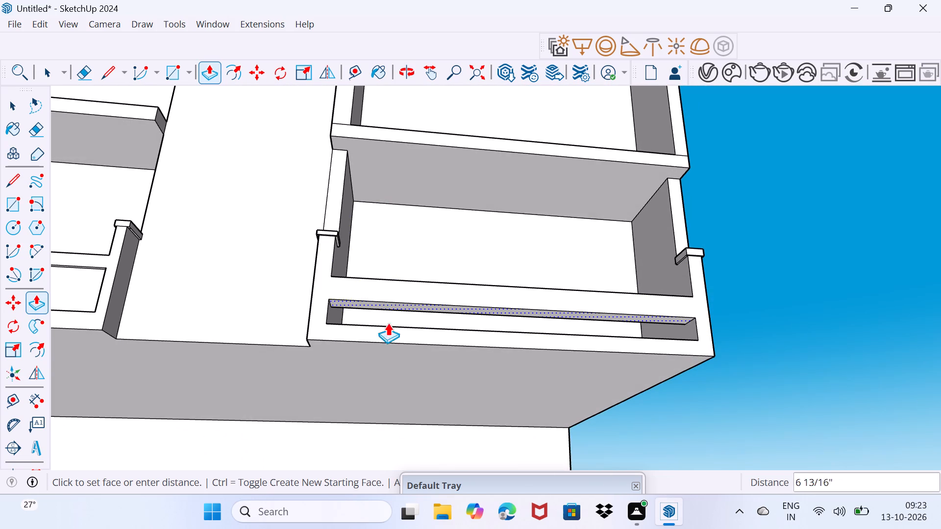
{"action": "left_click", "coordinate": [390, 351]}
Push/Pull the top face of the lower right balcony's railing down about 1' 1 3/8".
{"action": "middle_click_drag", "start_coordinate": [411, 325], "coordinate": [410, 447]}
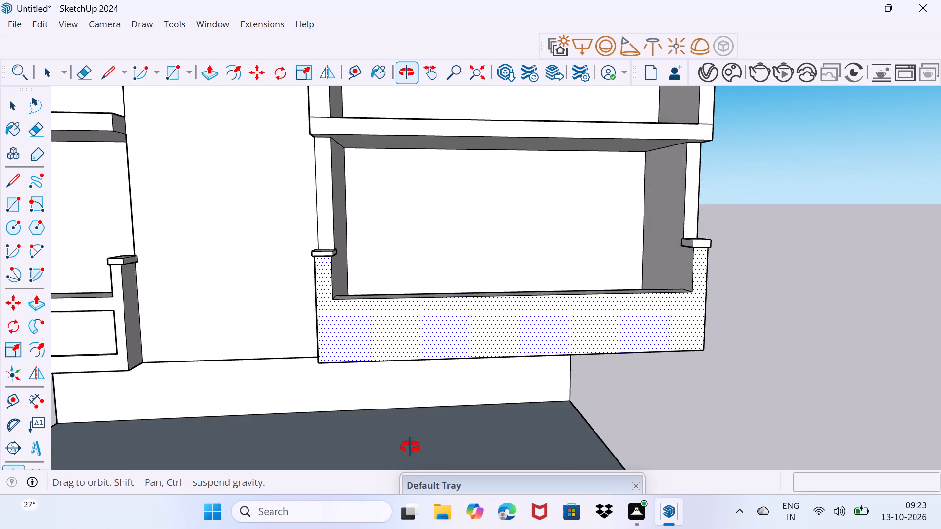
{"action": "middle_click_drag", "start_coordinate": [410, 447], "coordinate": [283, 410]}
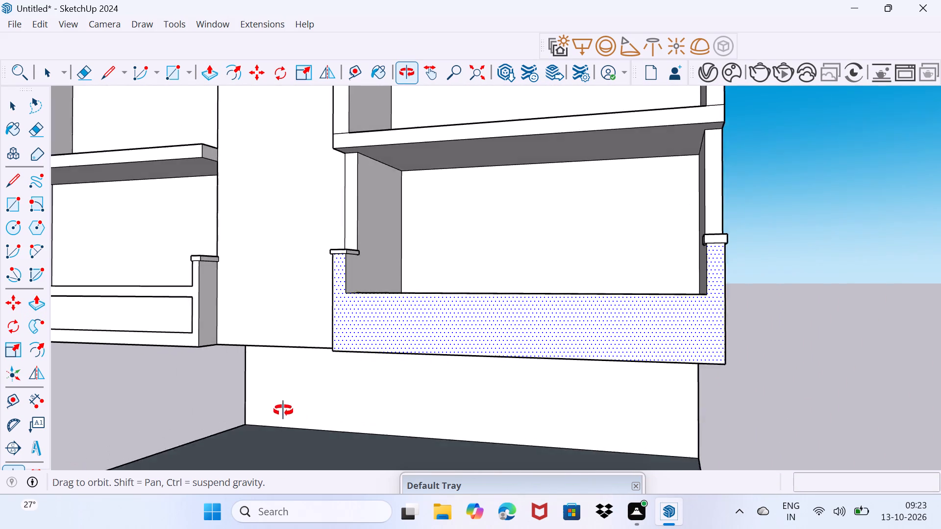
{"action": "middle_click_drag", "start_coordinate": [283, 410], "coordinate": [391, 460]}
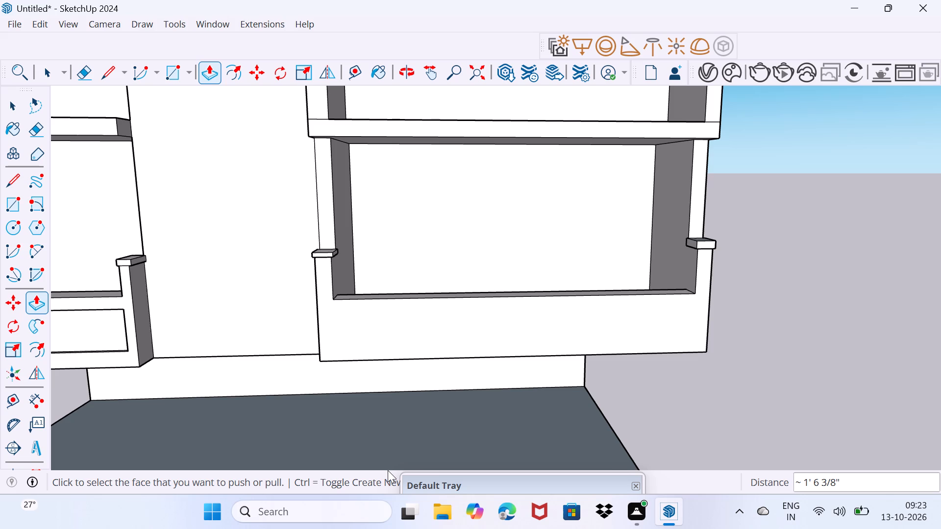
{"action": "scroll", "coordinate": [355, 325], "scroll_direction": "up", "scroll_amount": 2}
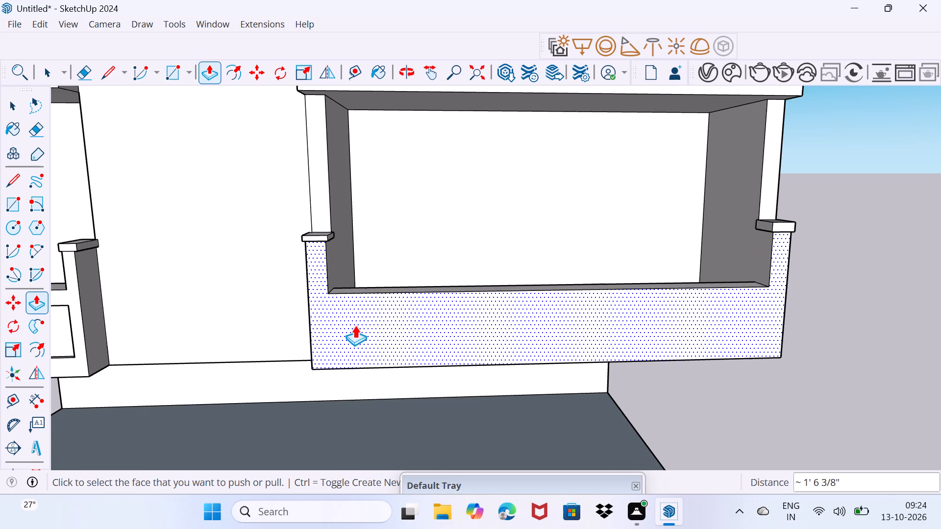
{"action": "middle_click_drag", "start_coordinate": [366, 322], "coordinate": [484, 397]}
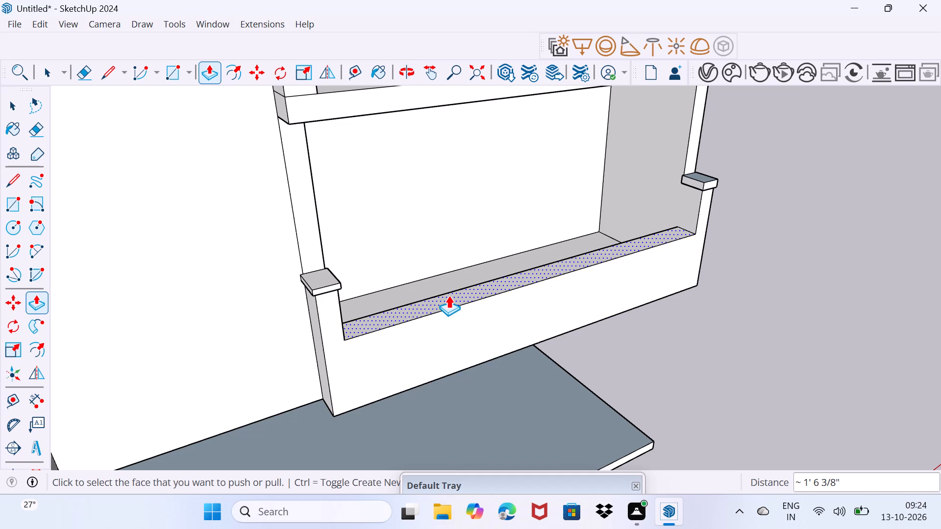
{"action": "left_click", "coordinate": [448, 295]}
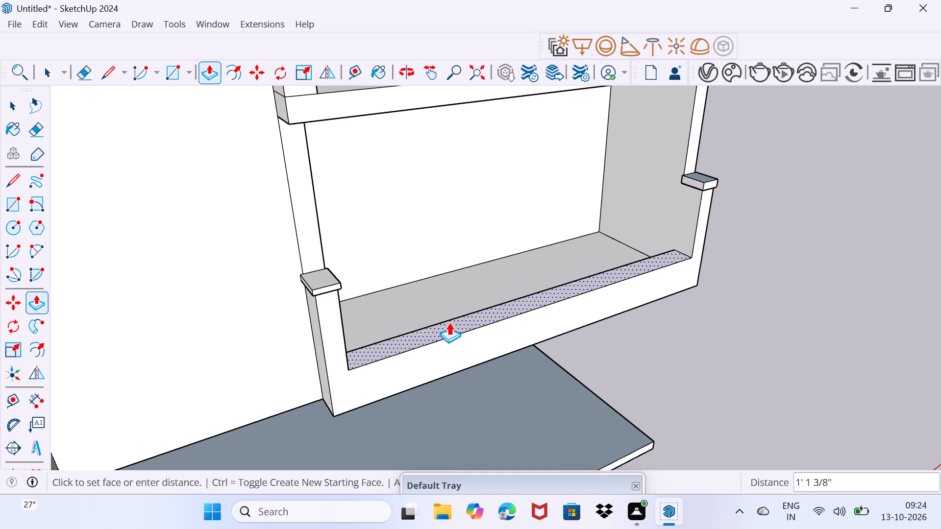
{"action": "left_click", "coordinate": [449, 322]}
{"action": "key", "text": "space"}
{"action": "left_click_drag", "start_coordinate": [444, 331], "coordinate": [447, 319]}
Outline a panel on the lower right railing's front with lines 11 7/8" down, 15' 7 3/16" across and 11 7/8" back up.
{"action": "middle_click_drag", "start_coordinate": [393, 396], "coordinate": [364, 338]}
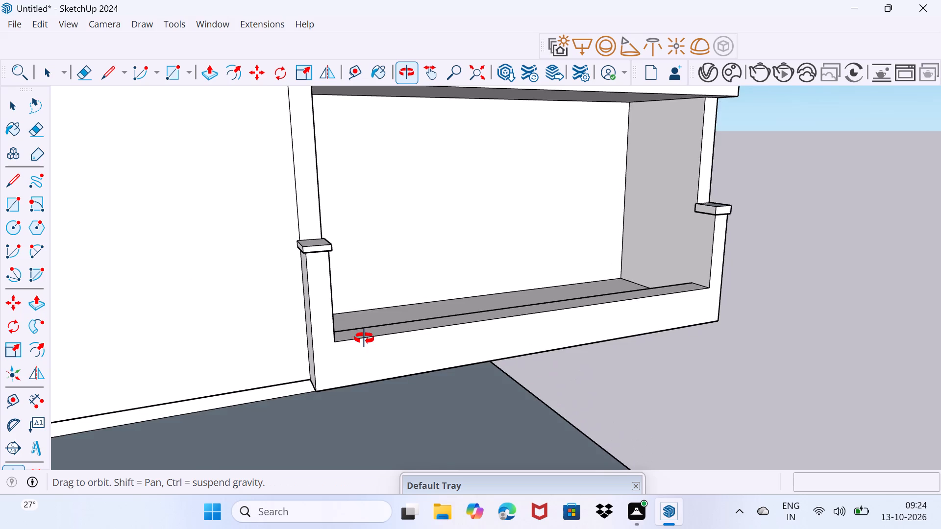
{"action": "middle_click_drag", "start_coordinate": [364, 338], "coordinate": [359, 312]}
{"action": "scroll", "coordinate": [321, 369], "scroll_direction": "up", "scroll_amount": 2}
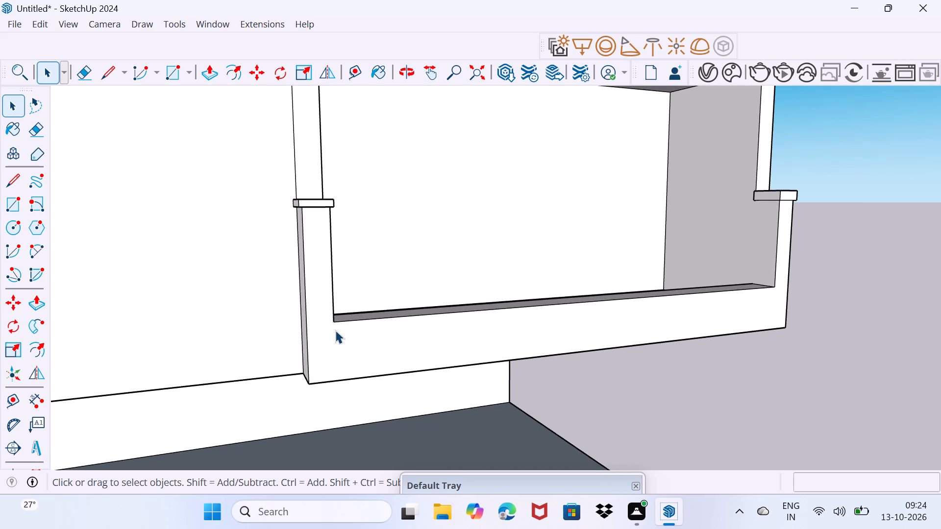
{"action": "key", "text": "l"}
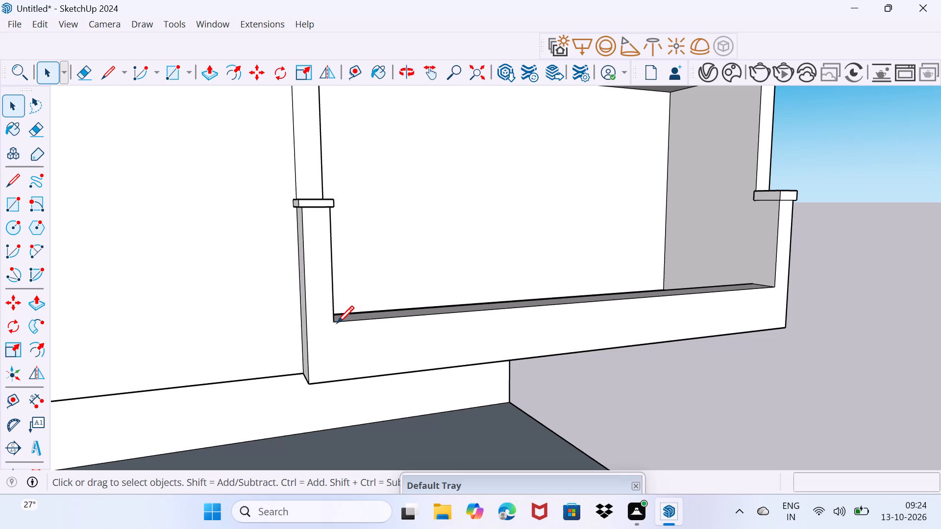
{"action": "left_click", "coordinate": [337, 323]}
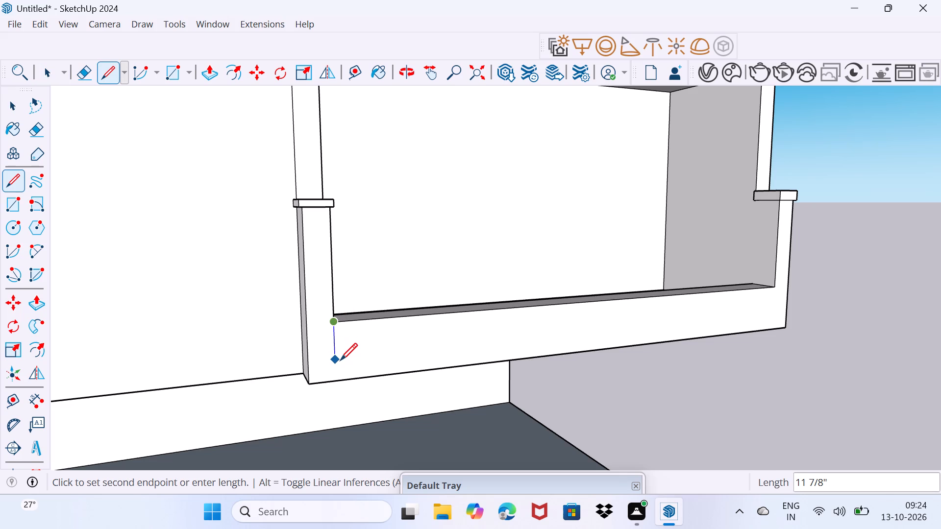
{"action": "left_click", "coordinate": [340, 360]}
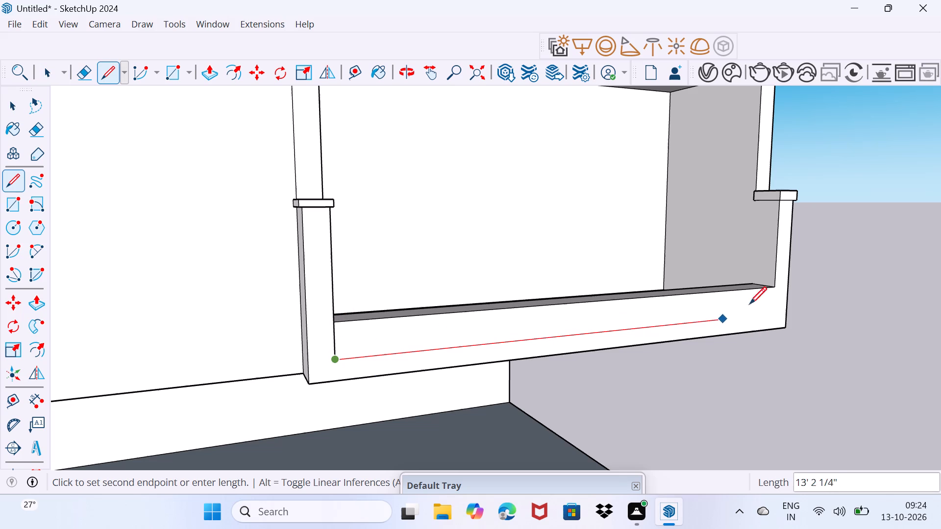
{"action": "left_click", "coordinate": [775, 315]}
{"action": "left_click", "coordinate": [772, 289]}
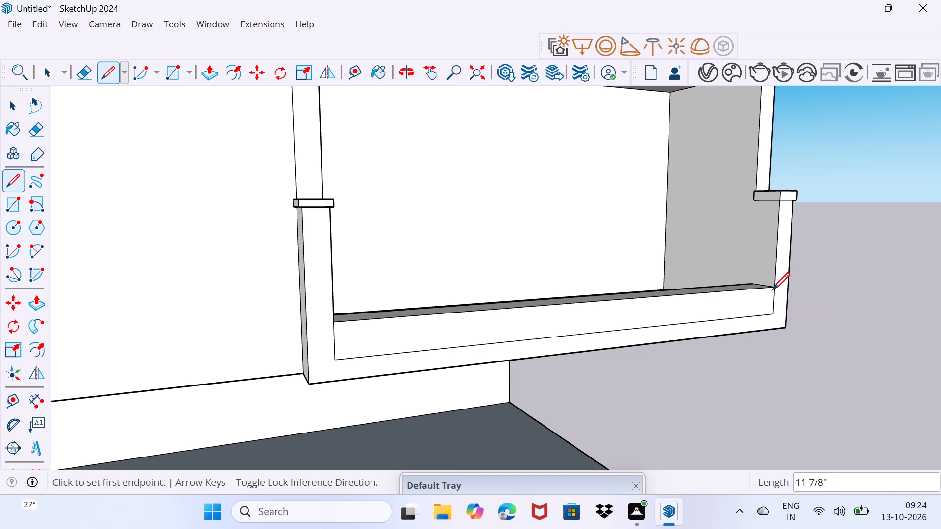
Push/Pull the front frame face around the lower right balcony's panel outward 1".
{"action": "key", "text": "space"}
{"action": "left_click", "coordinate": [764, 321]}
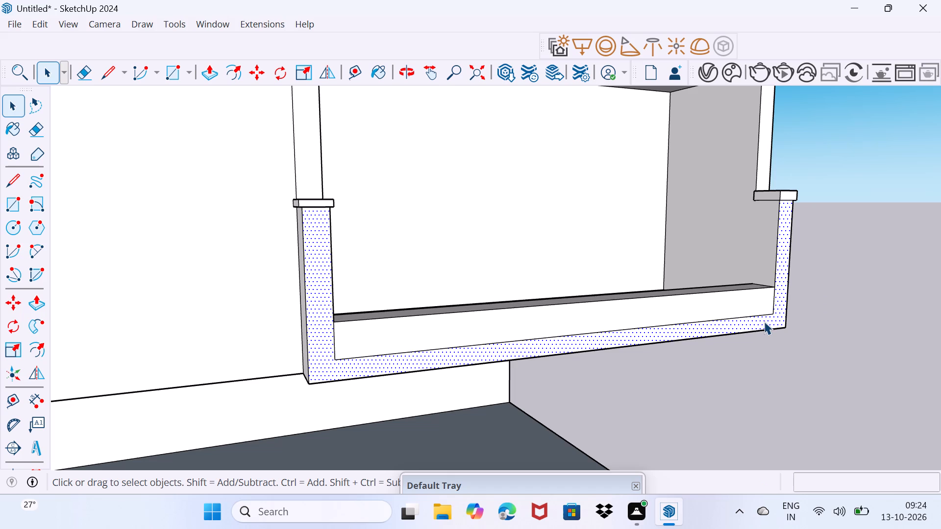
{"action": "key", "text": "p"}
{"action": "left_click", "coordinate": [764, 321]}
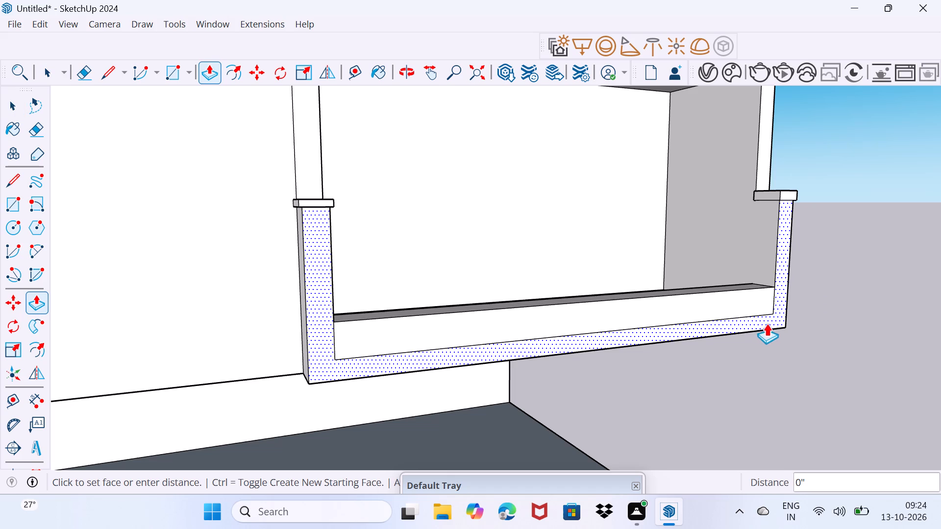
{"action": "left_click", "coordinate": [768, 326]}
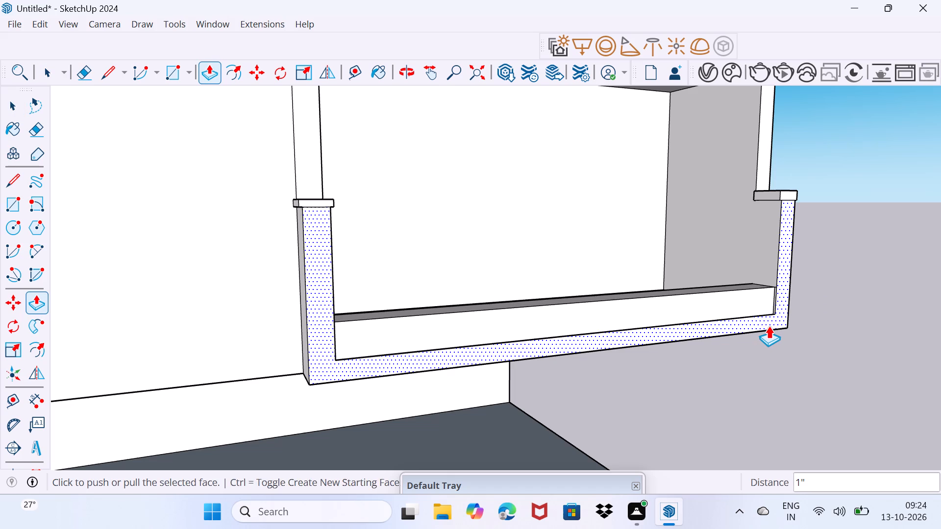
{"action": "key", "text": "space"}
{"action": "left_click_drag", "start_coordinate": [745, 332], "coordinate": [747, 322]}
Push/Pull the top face of the lower left balcony's railing down about 6 3/16".
{"action": "middle_click_drag", "start_coordinate": [743, 316], "coordinate": [469, 315]}
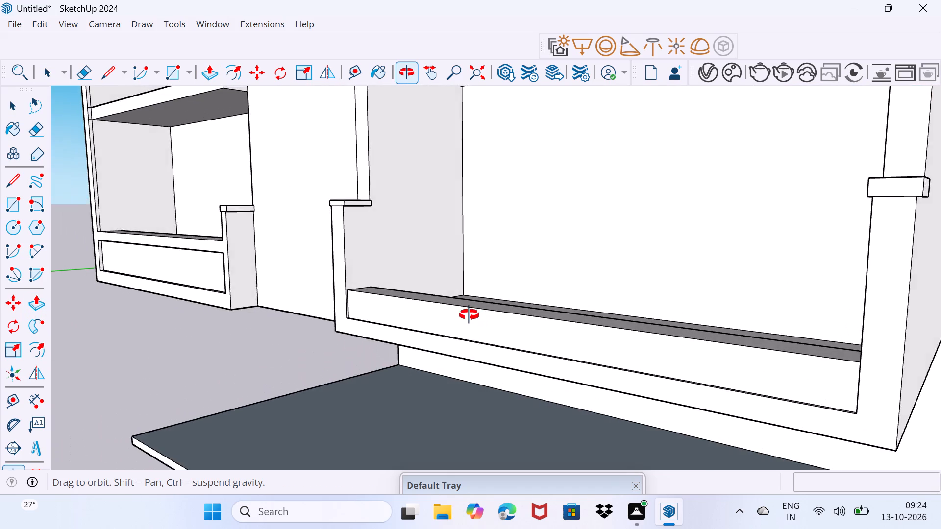
{"action": "middle_click_drag", "start_coordinate": [469, 315], "coordinate": [587, 290]}
{"action": "scroll", "coordinate": [587, 290], "scroll_direction": "down", "scroll_amount": 9}
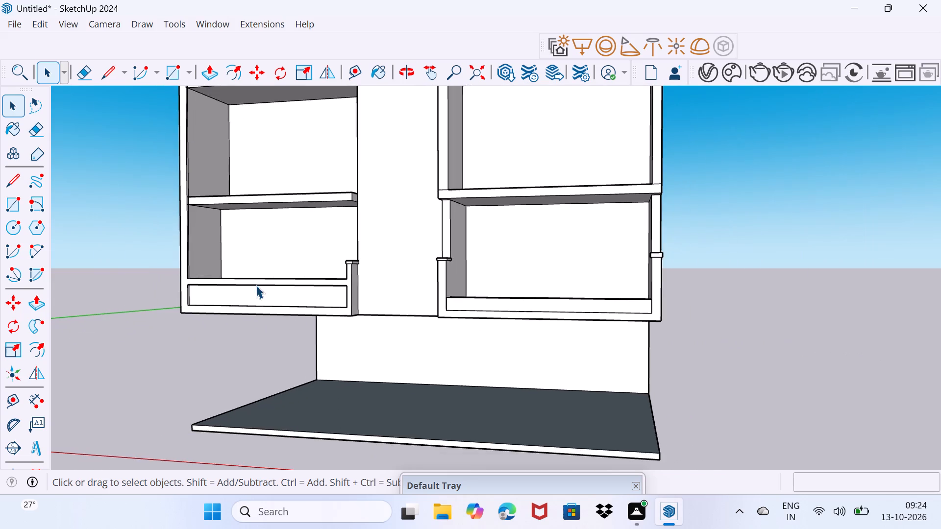
{"action": "scroll", "coordinate": [247, 279], "scroll_direction": "up", "scroll_amount": 4}
{"action": "middle_click_drag", "start_coordinate": [247, 278], "coordinate": [431, 300]}
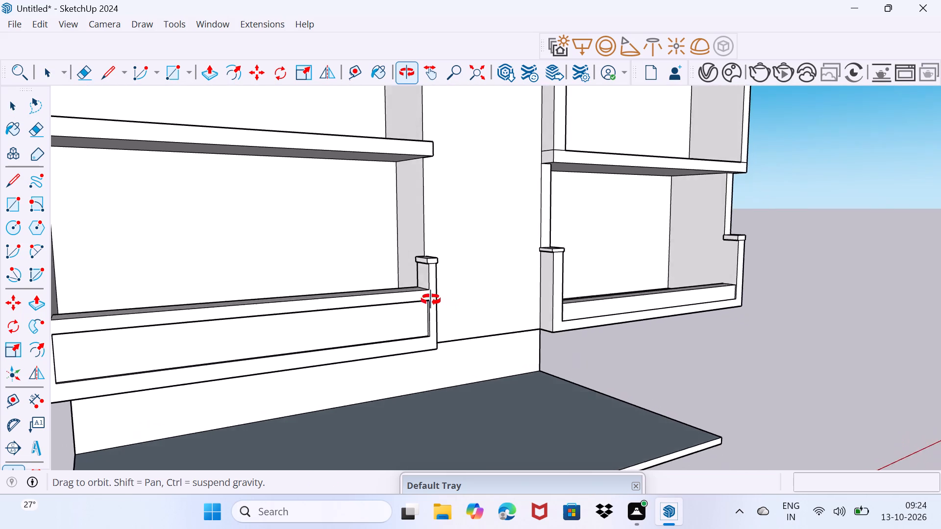
{"action": "middle_click_drag", "start_coordinate": [431, 300], "coordinate": [396, 277]}
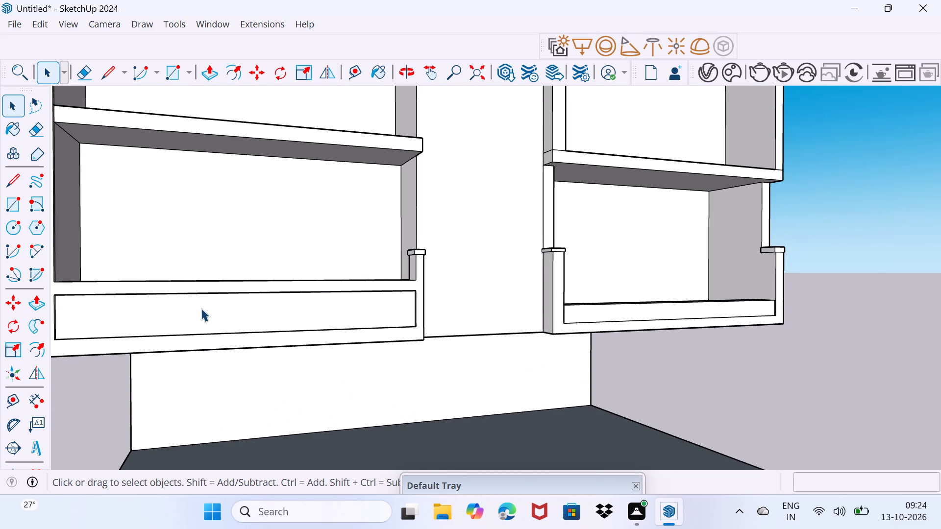
{"action": "scroll", "coordinate": [170, 293], "scroll_direction": "up", "scroll_amount": 2}
{"action": "middle_click_drag", "start_coordinate": [170, 292], "coordinate": [317, 356]}
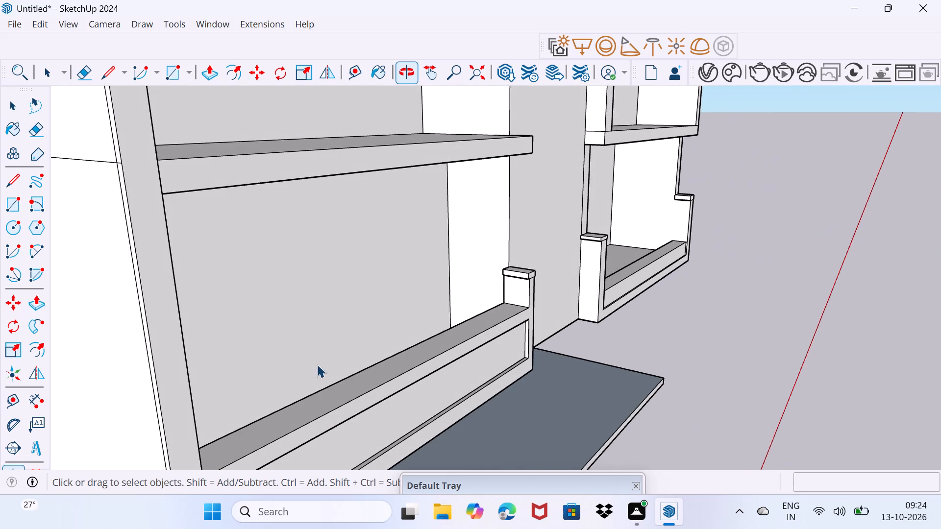
{"action": "left_click", "coordinate": [322, 404]}
{"action": "key", "text": "p"}
{"action": "left_click", "coordinate": [322, 404]}
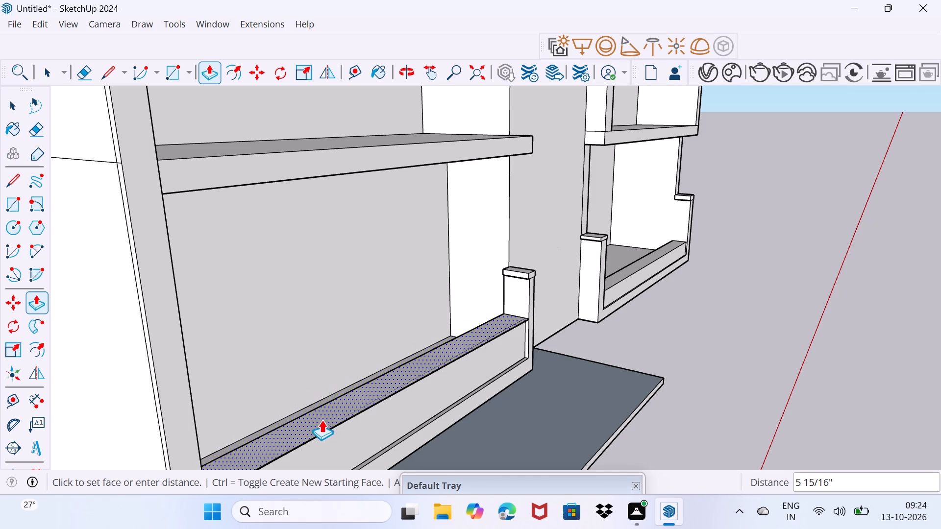
{"action": "left_click", "coordinate": [322, 433]}
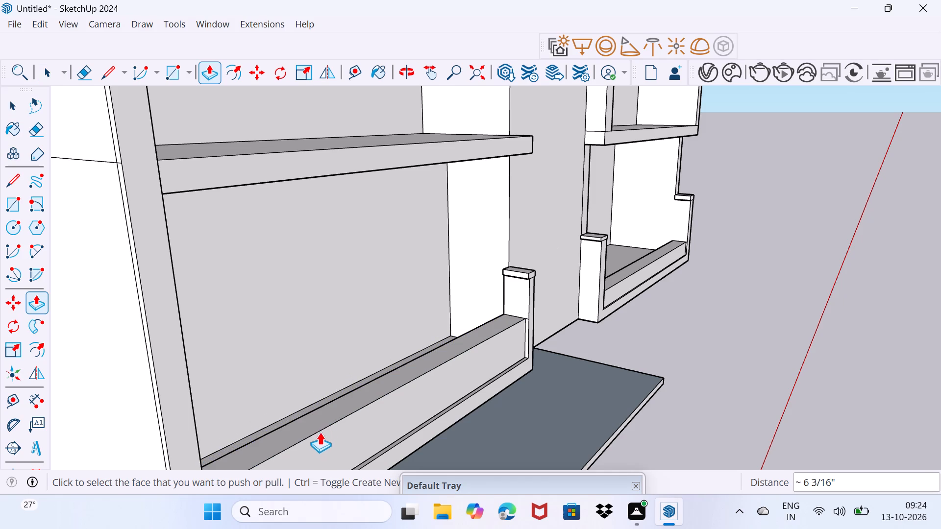
Push/Pull the lower left railing's top face further down to line up with the top of the lower right balcony's railing.
{"action": "middle_click_drag", "start_coordinate": [307, 423], "coordinate": [300, 412]}
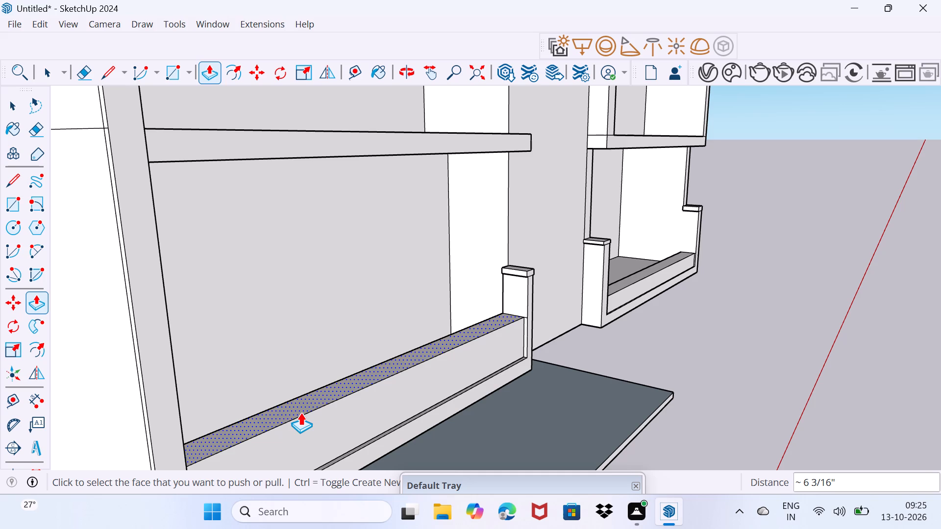
{"action": "scroll", "coordinate": [300, 412], "scroll_direction": "up", "scroll_amount": 2}
{"action": "middle_click_drag", "start_coordinate": [300, 412], "coordinate": [252, 381]}
{"action": "scroll", "coordinate": [228, 356], "scroll_direction": "up", "scroll_amount": 4}
{"action": "middle_click_drag", "start_coordinate": [225, 353], "coordinate": [249, 375]}
{"action": "left_click", "coordinate": [258, 391]}
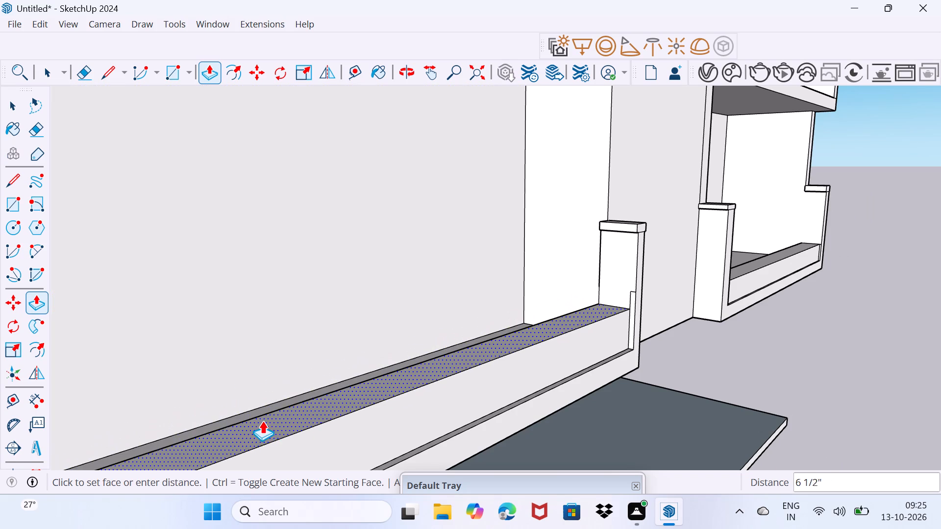
{"action": "middle_click_drag", "start_coordinate": [263, 421], "coordinate": [211, 386]}
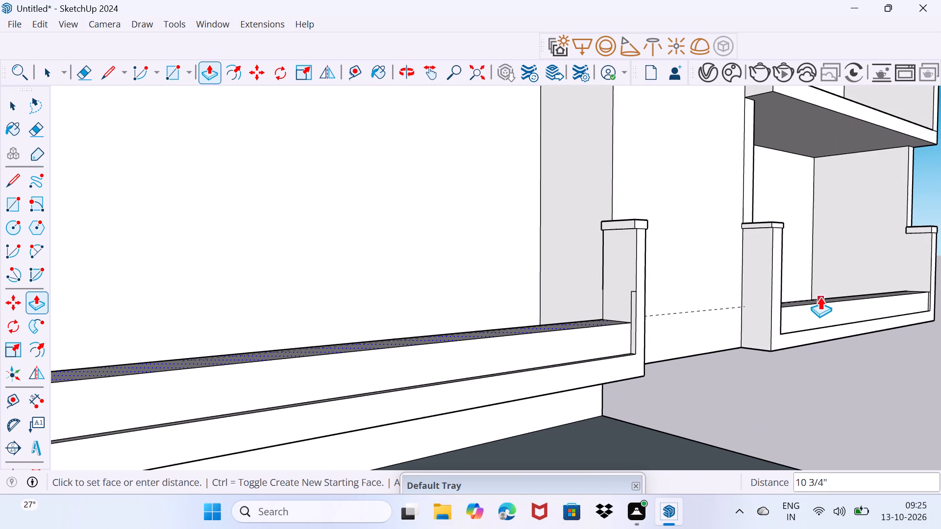
{"action": "left_click", "coordinate": [808, 302]}
{"action": "key", "text": "space"}
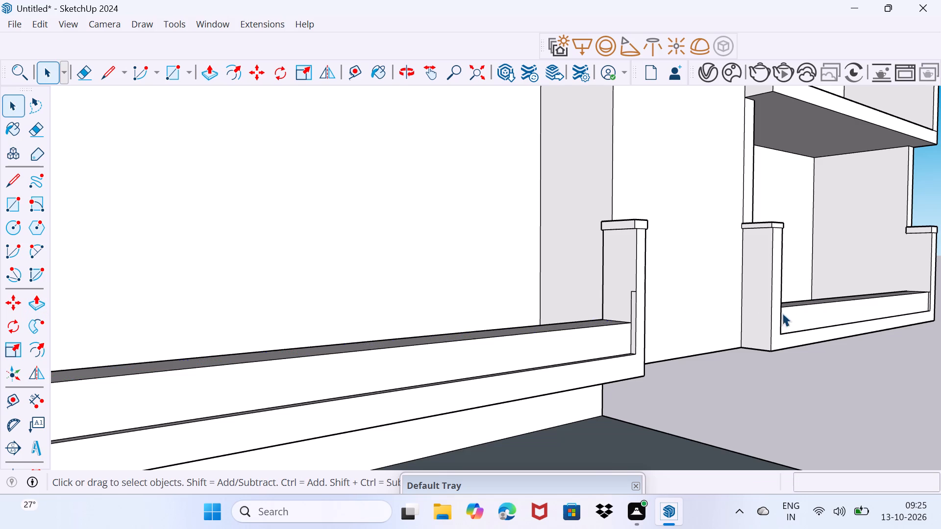
Erase the leftover edges above the lower left railing's panel on the post's inner face.
{"action": "left_click_drag", "start_coordinate": [697, 314], "coordinate": [698, 309]}
{"action": "scroll", "coordinate": [617, 339], "scroll_direction": "up", "scroll_amount": 6}
{"action": "middle_click_drag", "start_coordinate": [617, 339], "coordinate": [653, 356]}
{"action": "scroll", "coordinate": [645, 336], "scroll_direction": "up", "scroll_amount": 4}
{"action": "key", "text": "e"}
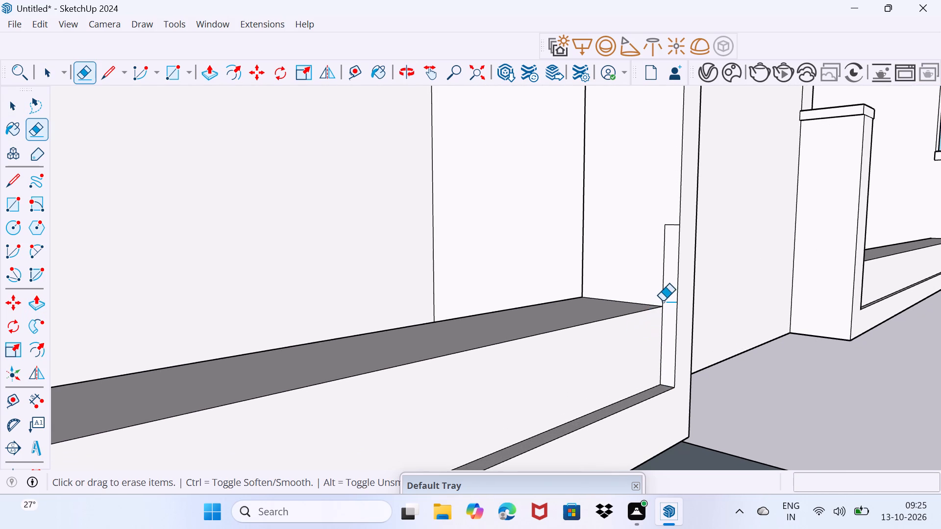
{"action": "left_click", "coordinate": [663, 299]}
{"action": "left_click", "coordinate": [669, 225]}
{"action": "scroll", "coordinate": [651, 267], "scroll_direction": "down", "scroll_amount": 4}
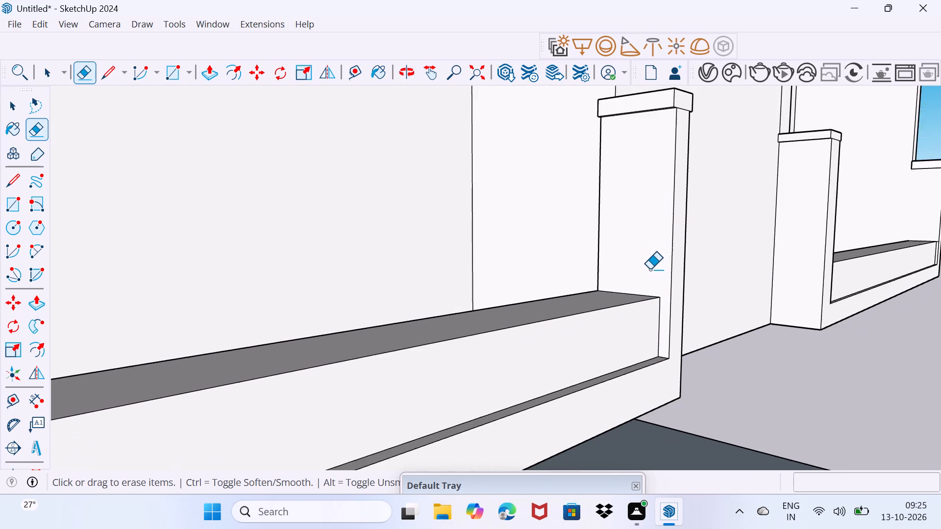
Erase the leftover edges above the panel at the outer wall end of the lower left balcony's railing.
{"action": "scroll", "coordinate": [650, 269], "scroll_direction": "down", "scroll_amount": 12}
{"action": "middle_click_drag", "start_coordinate": [520, 349], "coordinate": [172, 388]}
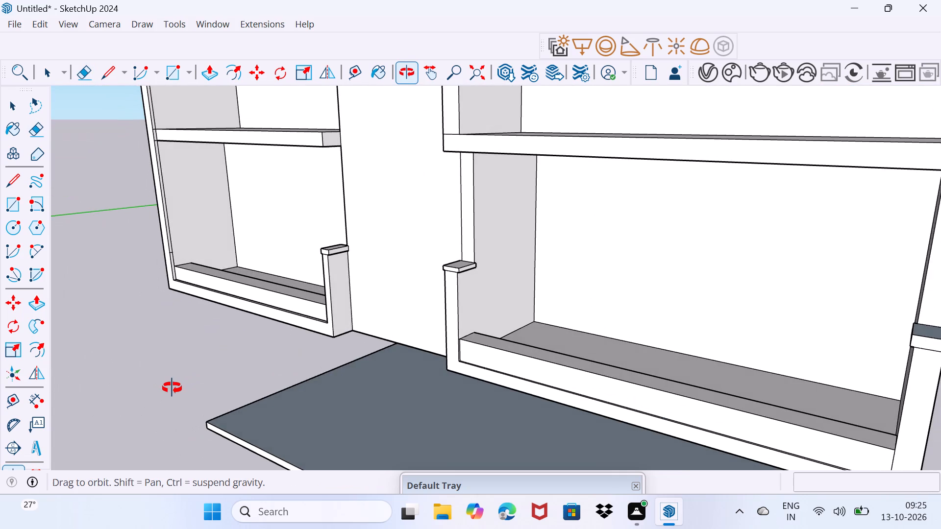
{"action": "middle_click_drag", "start_coordinate": [172, 388], "coordinate": [171, 377]}
{"action": "scroll", "coordinate": [167, 250], "scroll_direction": "up", "scroll_amount": 13}
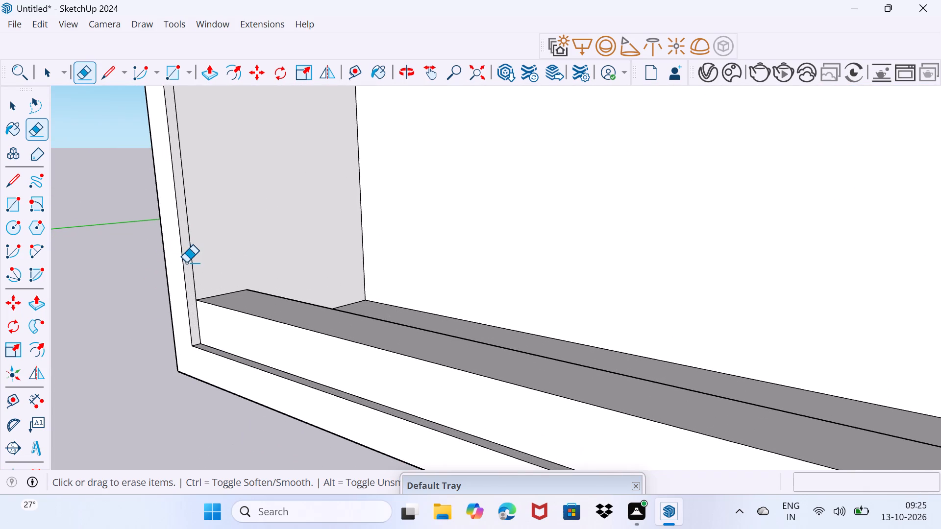
{"action": "left_click", "coordinate": [189, 258]}
{"action": "left_click", "coordinate": [192, 248]}
{"action": "scroll", "coordinate": [195, 259], "scroll_direction": "down", "scroll_amount": 3}
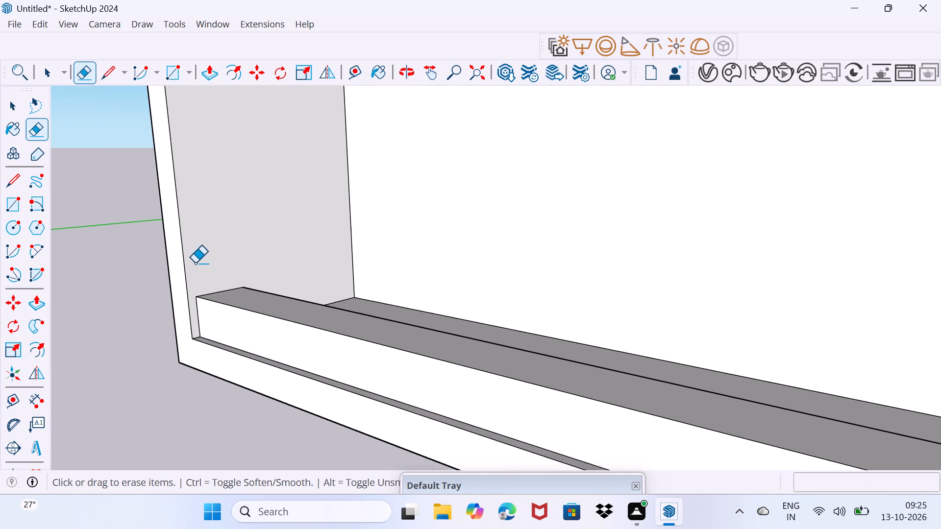
{"action": "scroll", "coordinate": [195, 263], "scroll_direction": "down", "scroll_amount": 10}
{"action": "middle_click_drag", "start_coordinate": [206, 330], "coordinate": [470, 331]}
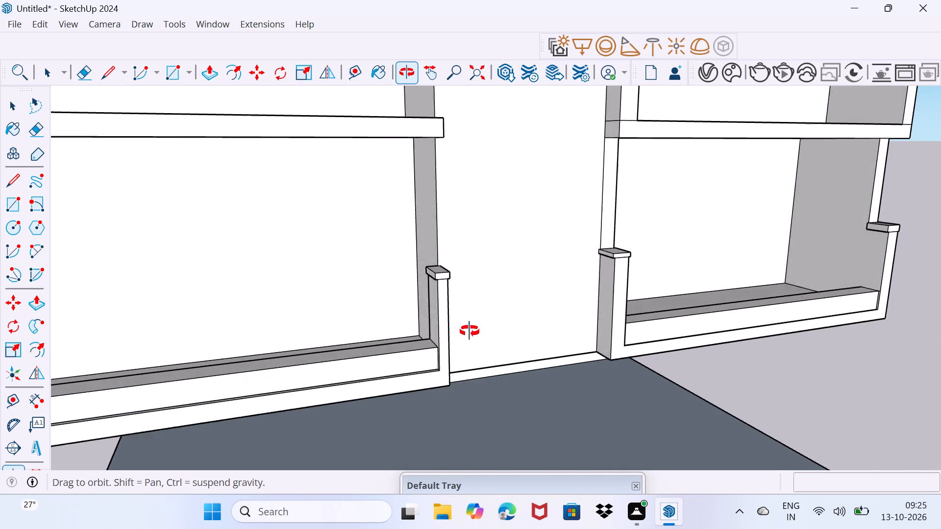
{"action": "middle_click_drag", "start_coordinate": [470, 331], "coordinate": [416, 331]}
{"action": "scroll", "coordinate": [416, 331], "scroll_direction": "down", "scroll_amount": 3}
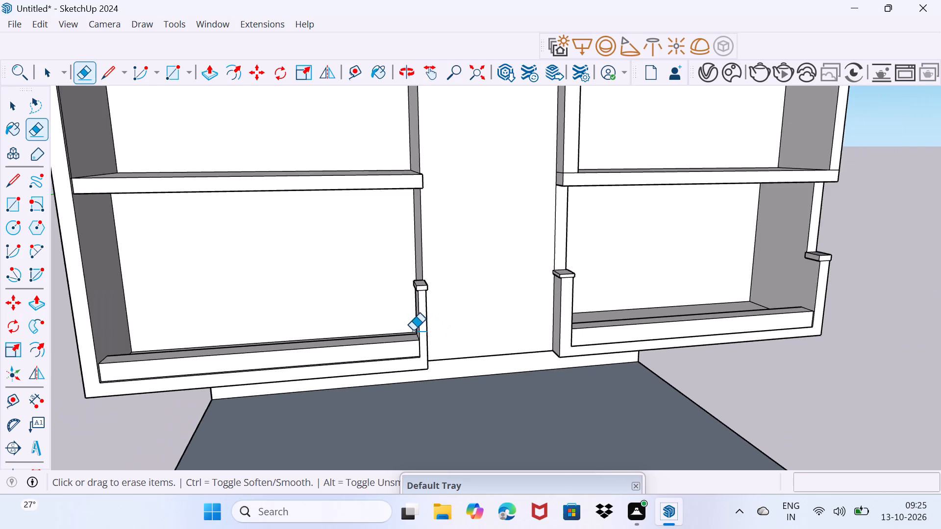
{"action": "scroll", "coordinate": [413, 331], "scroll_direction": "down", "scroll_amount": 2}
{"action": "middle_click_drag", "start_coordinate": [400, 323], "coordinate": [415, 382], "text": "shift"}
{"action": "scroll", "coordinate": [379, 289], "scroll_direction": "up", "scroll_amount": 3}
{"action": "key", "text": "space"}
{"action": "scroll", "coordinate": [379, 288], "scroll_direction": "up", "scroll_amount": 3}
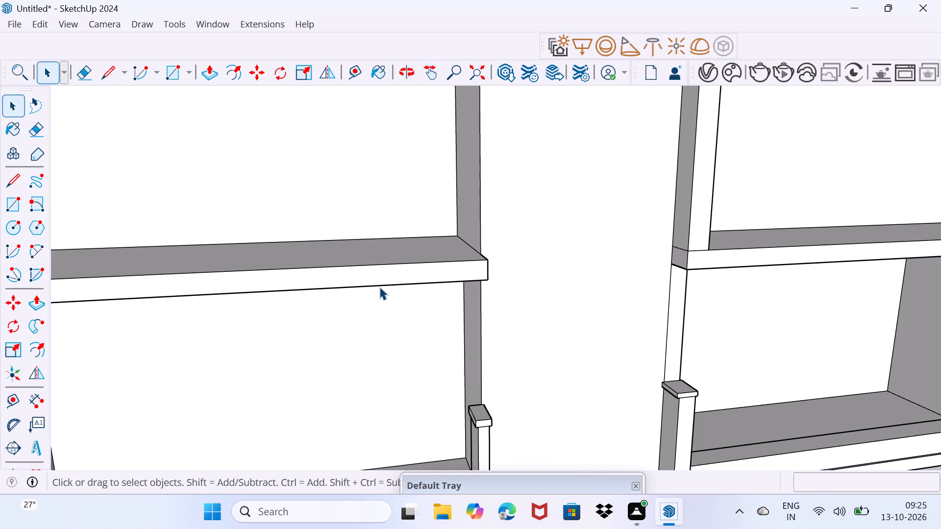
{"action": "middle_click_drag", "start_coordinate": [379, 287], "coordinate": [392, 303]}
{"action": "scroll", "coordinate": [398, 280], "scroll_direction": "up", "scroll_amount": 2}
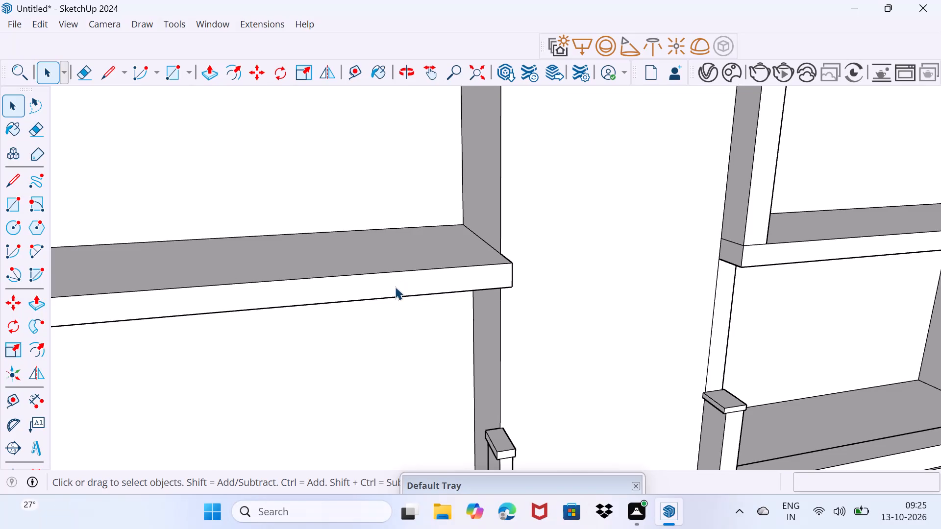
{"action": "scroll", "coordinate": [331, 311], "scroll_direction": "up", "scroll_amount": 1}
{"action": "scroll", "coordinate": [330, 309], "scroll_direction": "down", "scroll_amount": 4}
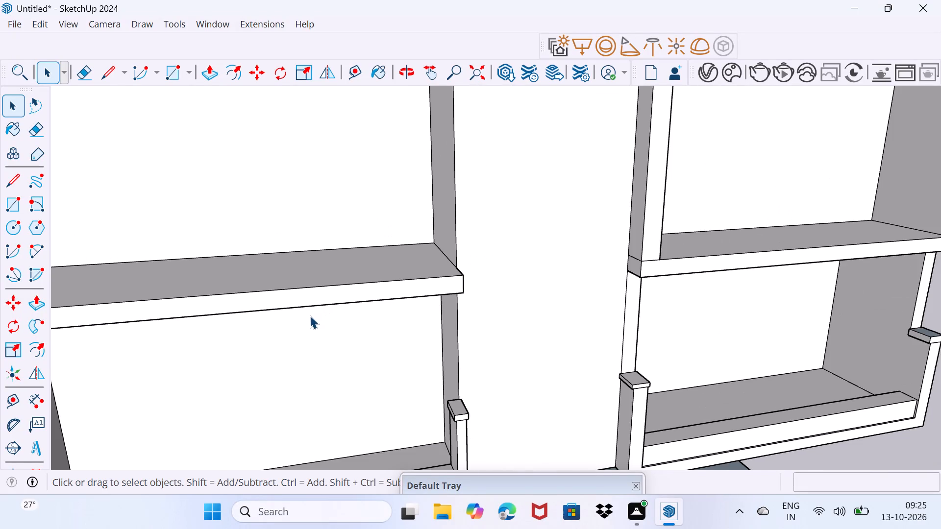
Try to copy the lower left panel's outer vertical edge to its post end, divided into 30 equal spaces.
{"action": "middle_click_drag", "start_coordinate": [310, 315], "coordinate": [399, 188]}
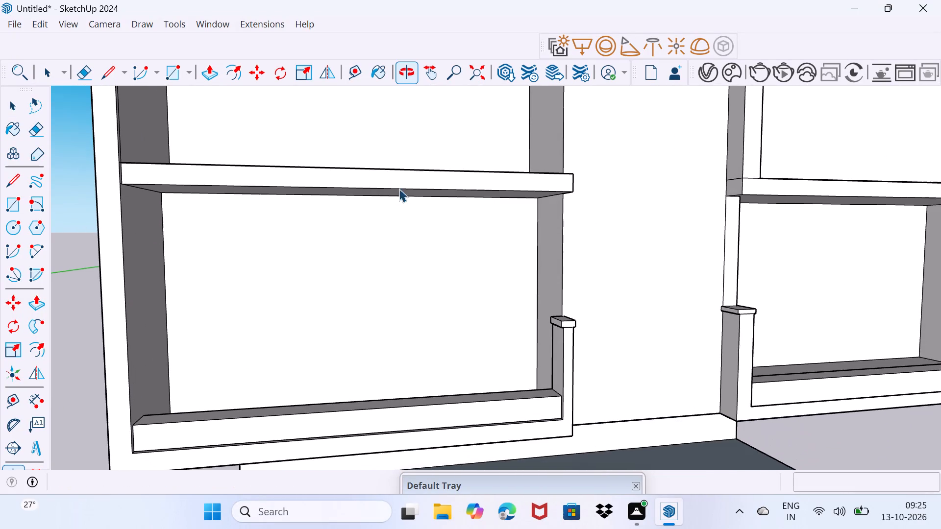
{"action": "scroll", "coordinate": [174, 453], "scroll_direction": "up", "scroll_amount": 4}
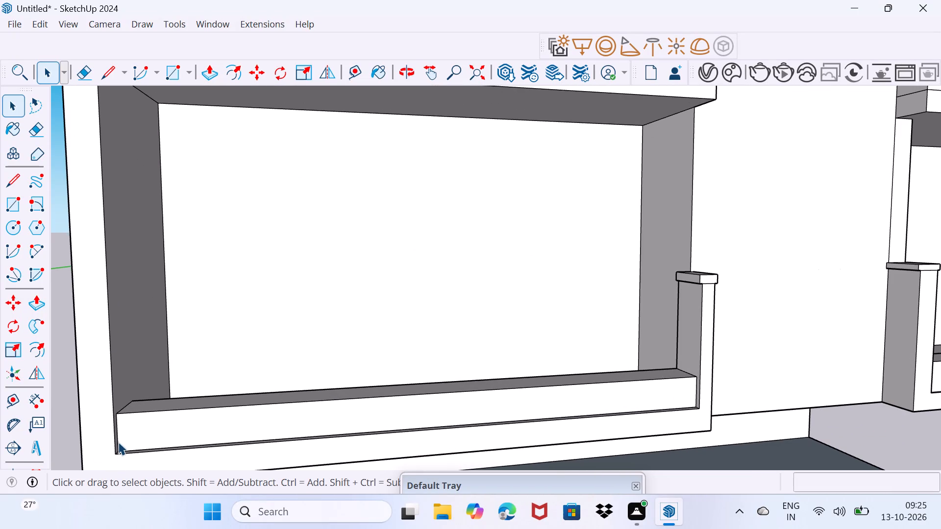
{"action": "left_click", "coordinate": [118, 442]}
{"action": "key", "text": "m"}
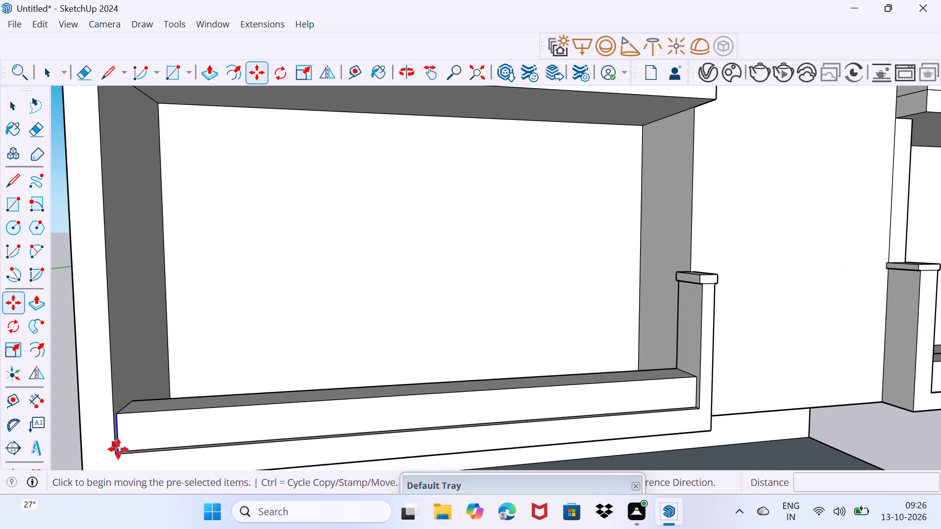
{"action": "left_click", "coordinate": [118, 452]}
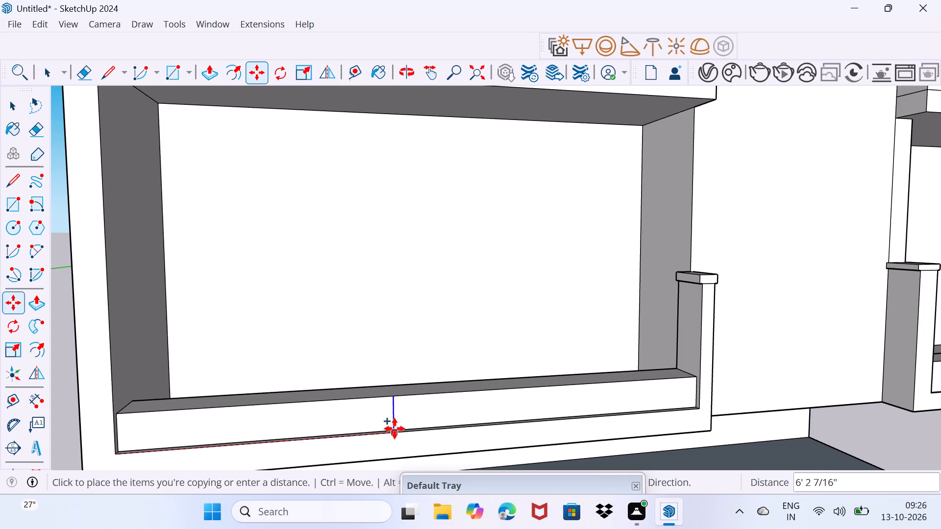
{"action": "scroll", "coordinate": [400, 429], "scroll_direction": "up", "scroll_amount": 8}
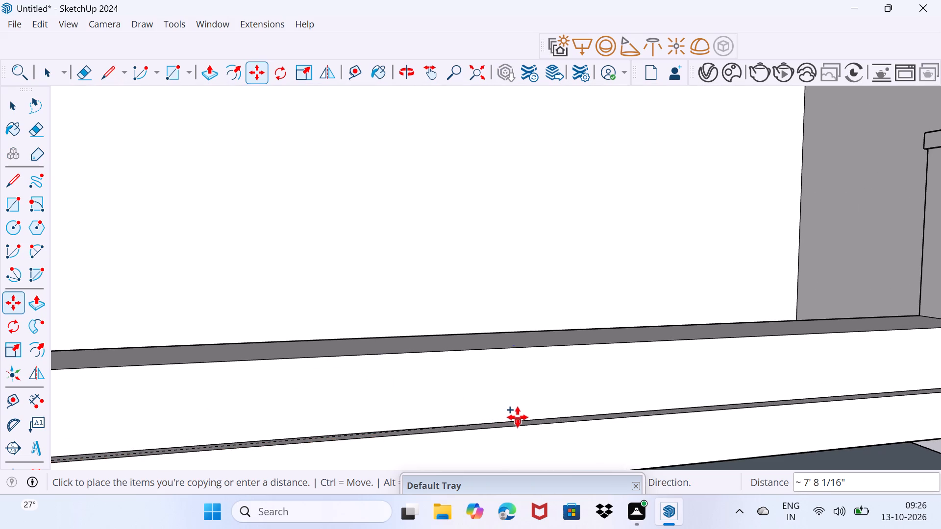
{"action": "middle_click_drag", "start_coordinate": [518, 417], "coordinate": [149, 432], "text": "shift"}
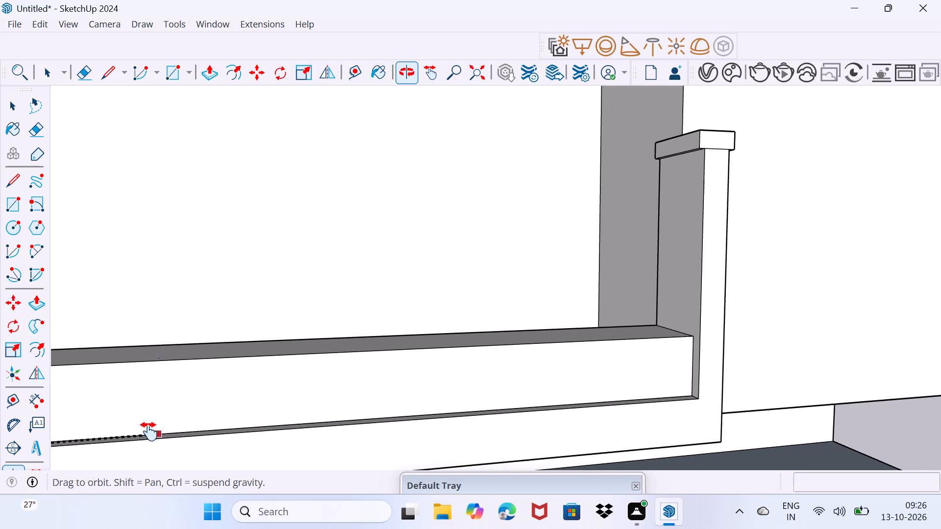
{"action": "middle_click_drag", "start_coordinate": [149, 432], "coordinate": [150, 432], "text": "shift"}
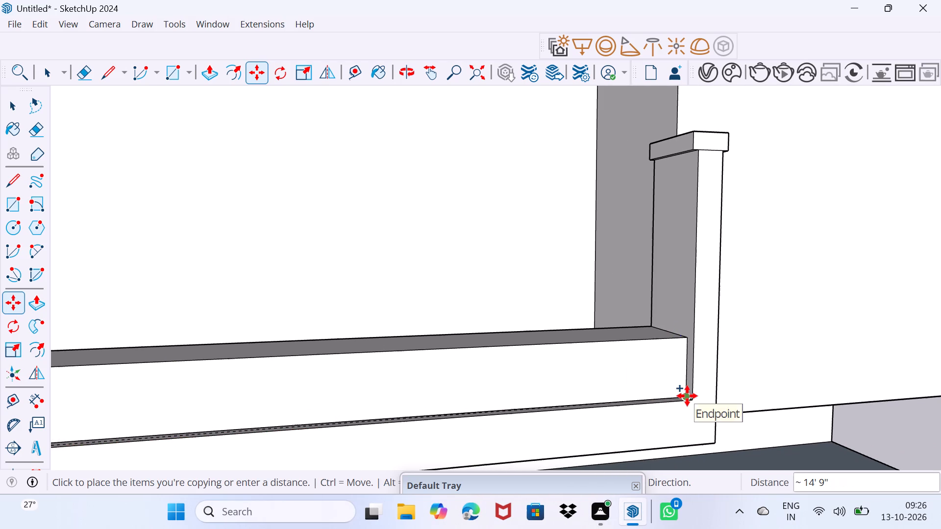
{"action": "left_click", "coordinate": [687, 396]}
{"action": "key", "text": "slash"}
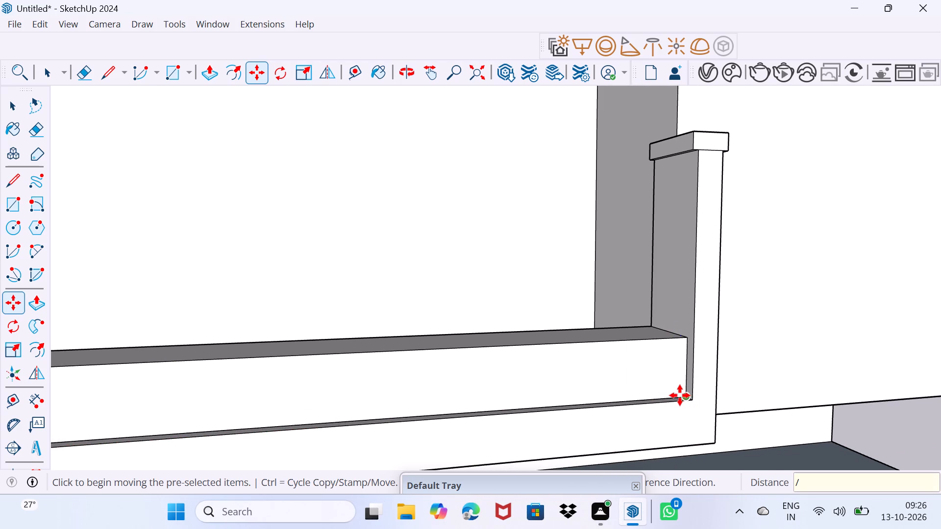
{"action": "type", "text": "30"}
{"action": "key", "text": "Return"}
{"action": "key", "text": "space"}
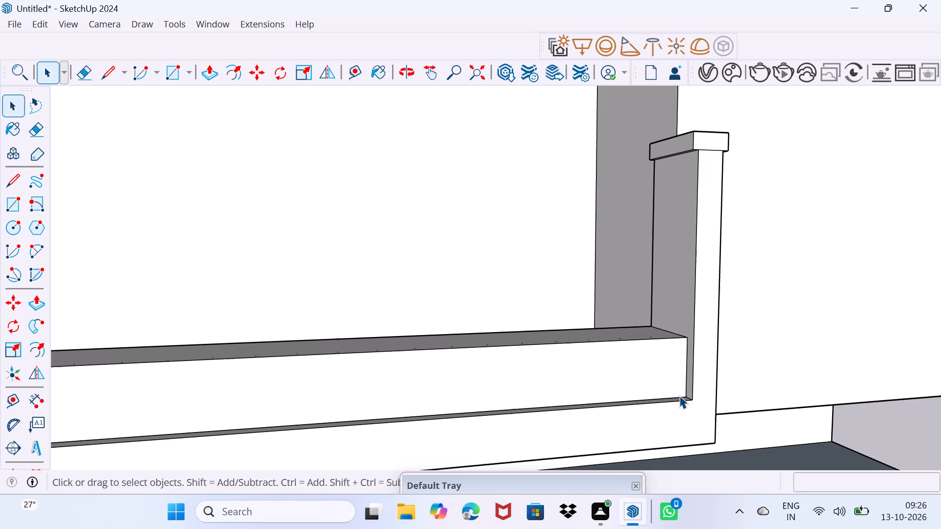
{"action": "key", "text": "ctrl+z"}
Copy the lower left panel's outer vertical edge 14' 9" to its post end and divide the distance into 30 equal spaces.
{"action": "scroll", "coordinate": [578, 381], "scroll_direction": "down", "scroll_amount": 12}
{"action": "middle_click_drag", "start_coordinate": [326, 408], "coordinate": [465, 412], "text": "shift"}
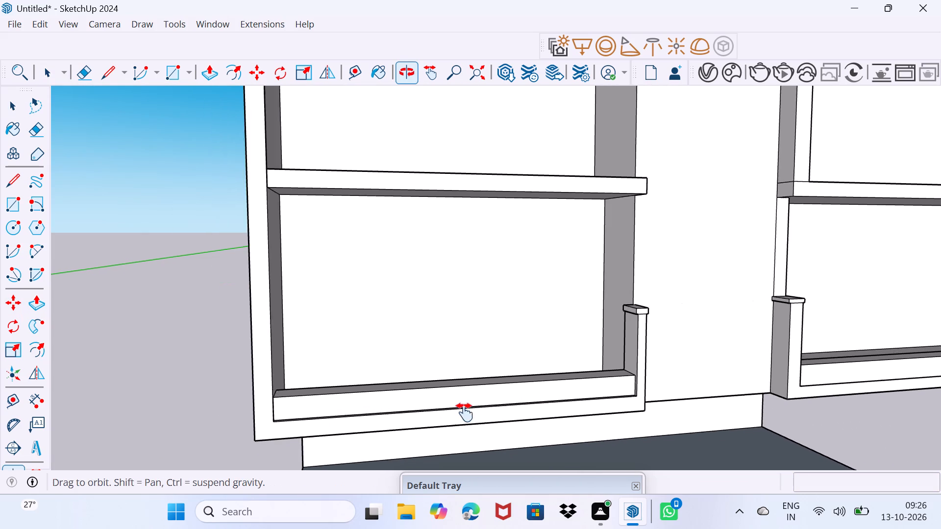
{"action": "middle_click_drag", "start_coordinate": [465, 412], "coordinate": [540, 402], "text": "shift"}
{"action": "scroll", "coordinate": [507, 424], "scroll_direction": "up", "scroll_amount": 8}
{"action": "middle_click_drag", "start_coordinate": [498, 417], "coordinate": [467, 422]}
{"action": "scroll", "coordinate": [401, 389], "scroll_direction": "up", "scroll_amount": 3}
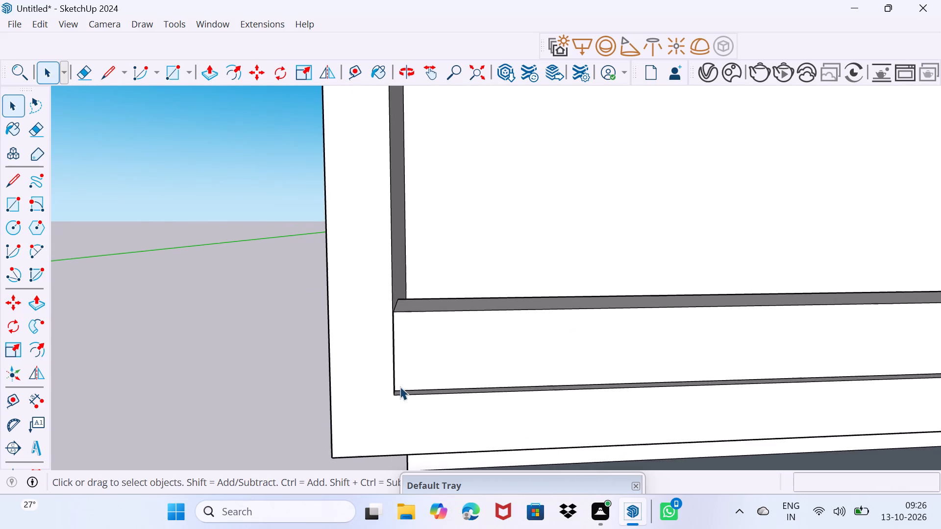
{"action": "scroll", "coordinate": [400, 386], "scroll_direction": "up", "scroll_amount": 11}
{"action": "middle_click_drag", "start_coordinate": [399, 385], "coordinate": [391, 387]}
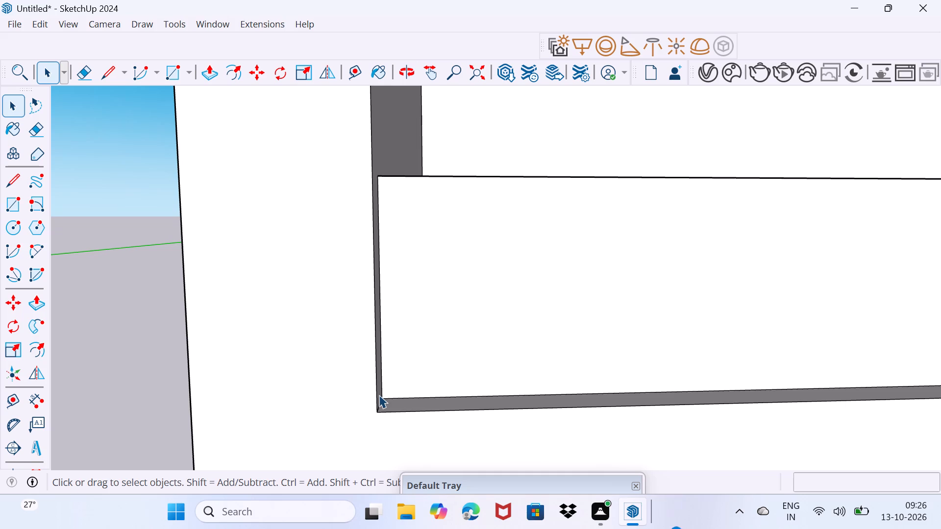
{"action": "left_click", "coordinate": [382, 392]}
{"action": "scroll", "coordinate": [382, 394], "scroll_direction": "up", "scroll_amount": 3}
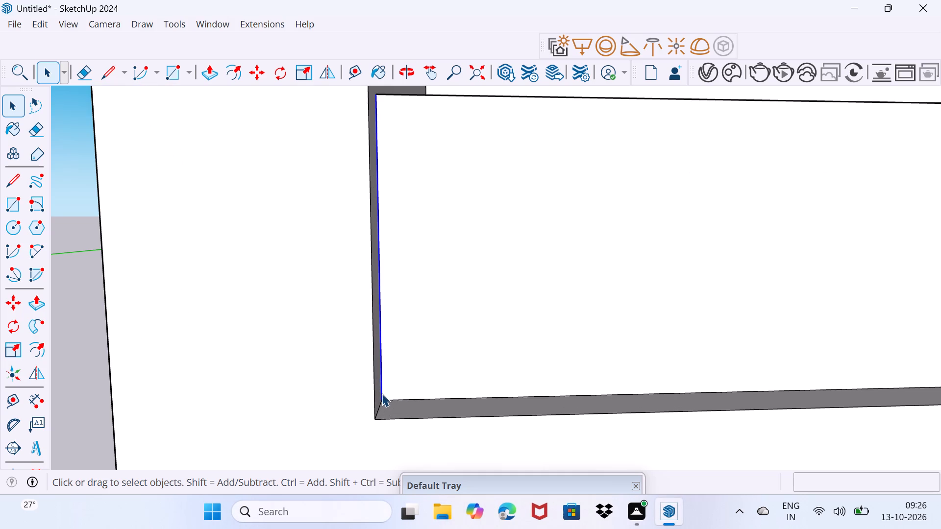
{"action": "key", "text": "m"}
{"action": "left_click", "coordinate": [385, 403]}
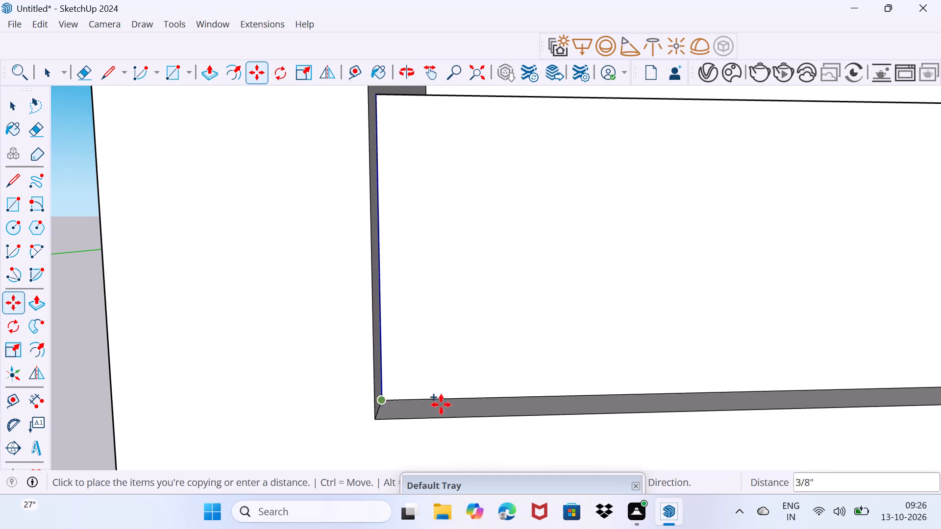
{"action": "scroll", "coordinate": [491, 402], "scroll_direction": "down", "scroll_amount": 10}
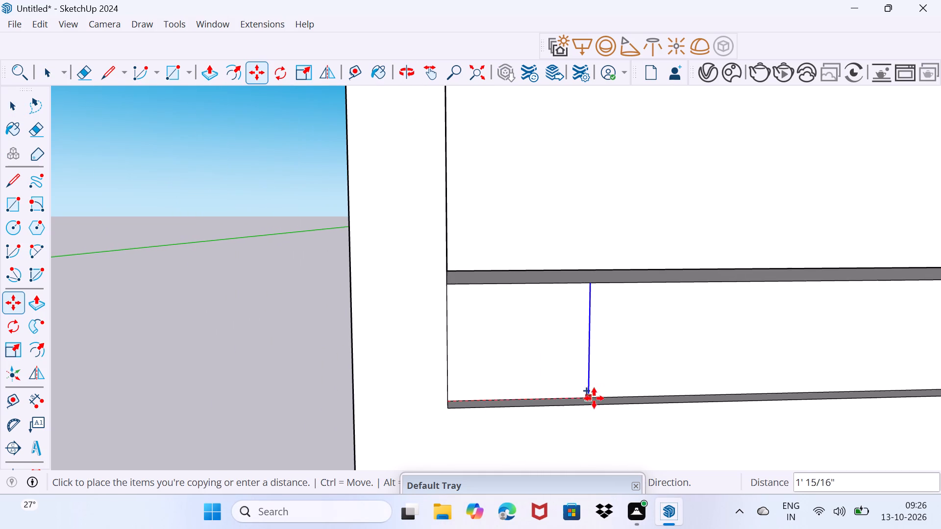
{"action": "middle_click_drag", "start_coordinate": [620, 400], "coordinate": [110, 374], "text": "shift"}
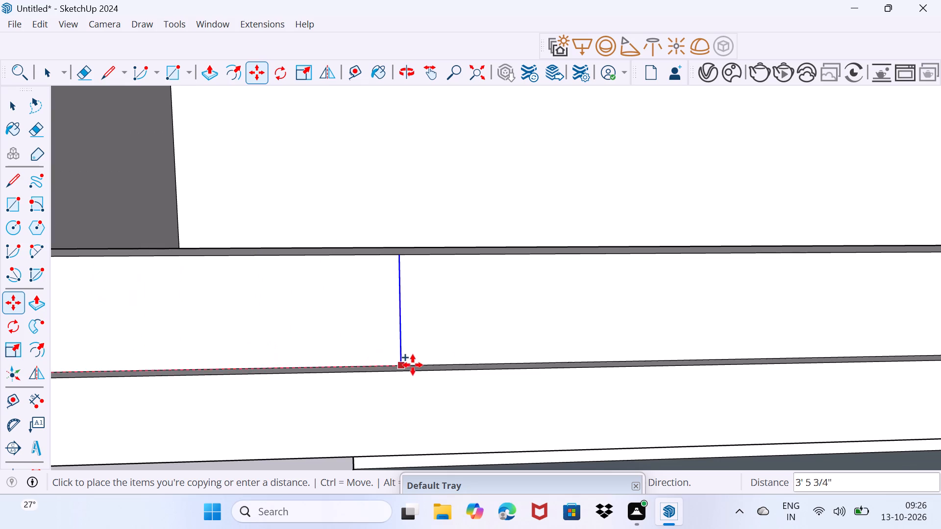
{"action": "middle_click_drag", "start_coordinate": [598, 359], "coordinate": [497, 362], "text": "shift"}
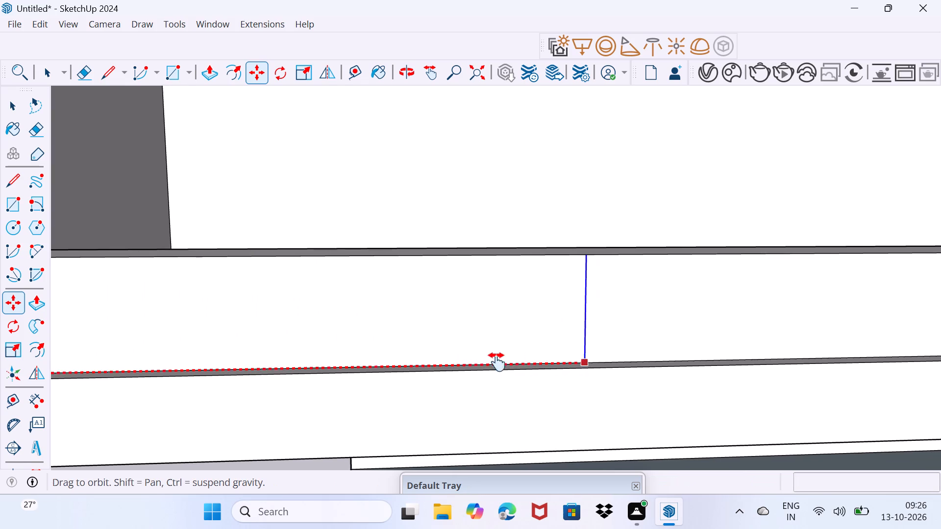
{"action": "middle_click_drag", "start_coordinate": [497, 362], "coordinate": [107, 448], "text": "shift"}
{"action": "scroll", "coordinate": [561, 445], "scroll_direction": "down", "scroll_amount": 6}
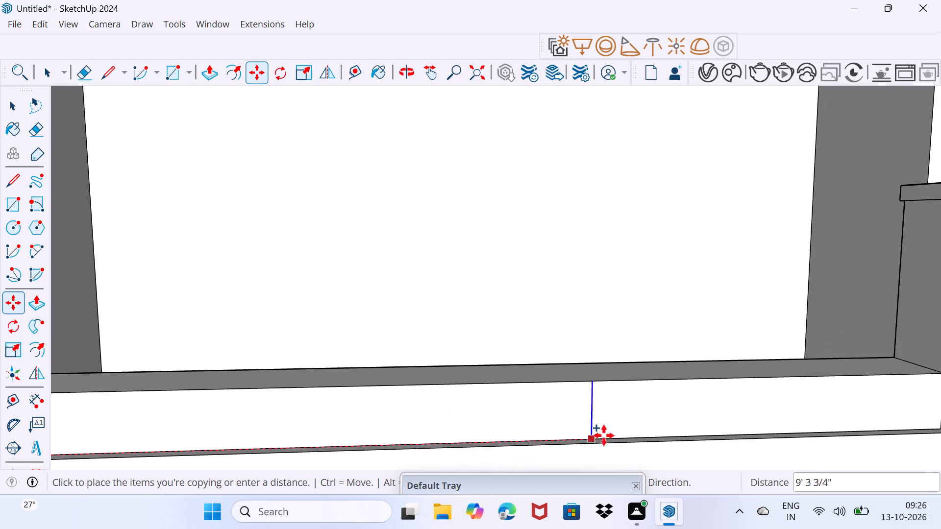
{"action": "middle_click_drag", "start_coordinate": [657, 434], "coordinate": [383, 429], "text": "shift"}
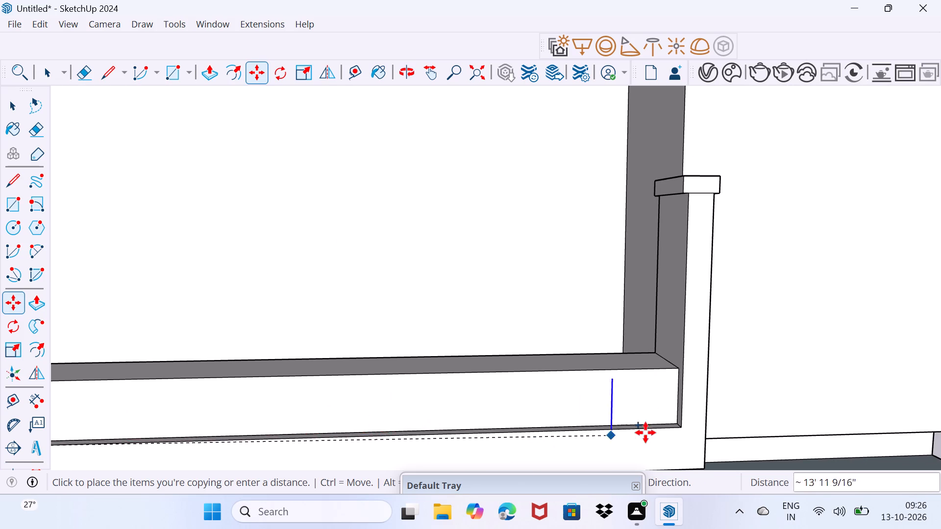
{"action": "scroll", "coordinate": [669, 417], "scroll_direction": "up", "scroll_amount": 7}
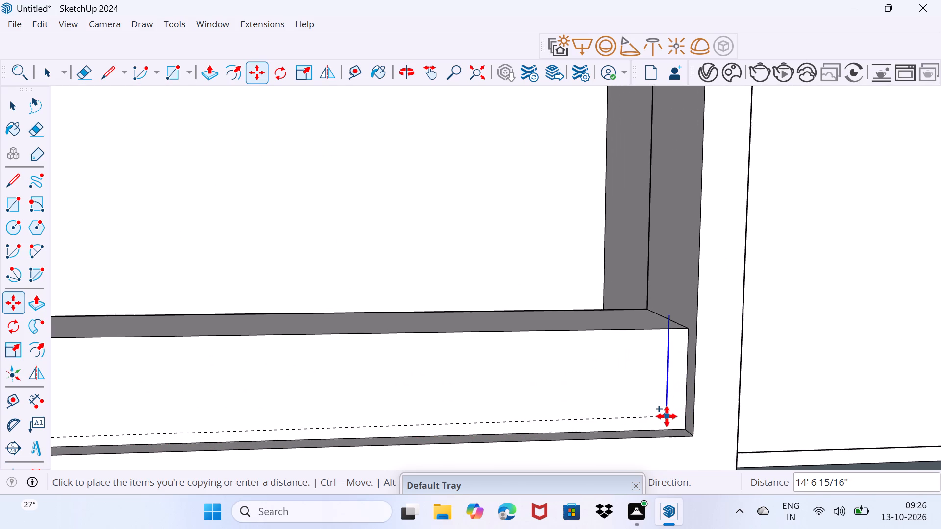
{"action": "scroll", "coordinate": [667, 416], "scroll_direction": "up", "scroll_amount": 4}
{"action": "left_click", "coordinate": [697, 434]}
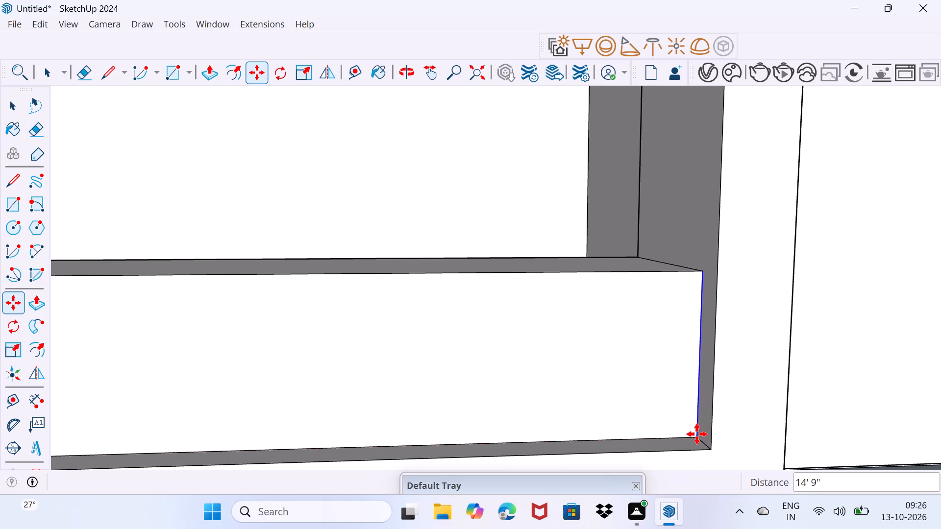
{"action": "type", "text": "/30"}
{"action": "key", "text": "Return"}
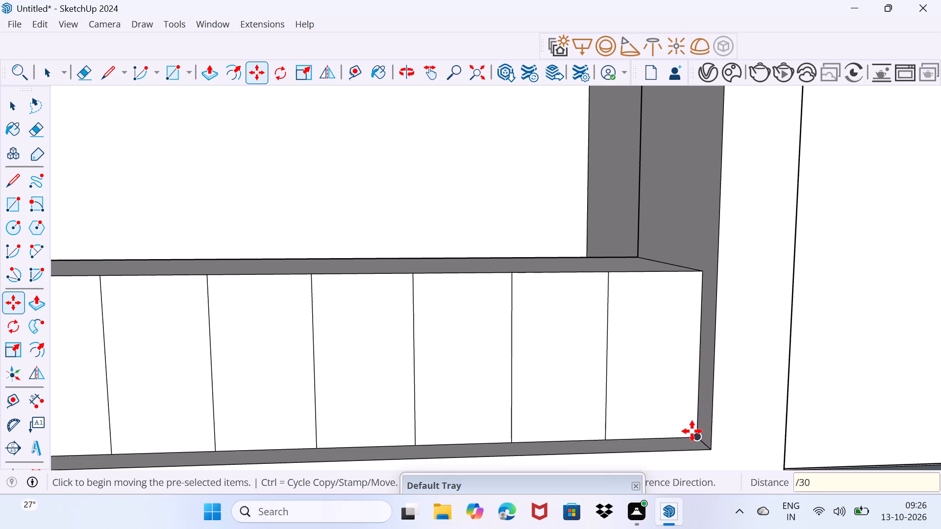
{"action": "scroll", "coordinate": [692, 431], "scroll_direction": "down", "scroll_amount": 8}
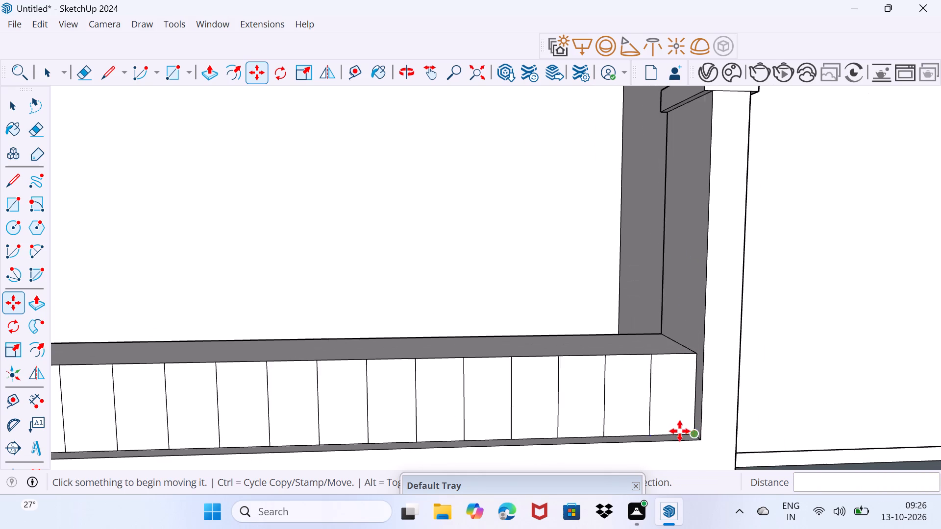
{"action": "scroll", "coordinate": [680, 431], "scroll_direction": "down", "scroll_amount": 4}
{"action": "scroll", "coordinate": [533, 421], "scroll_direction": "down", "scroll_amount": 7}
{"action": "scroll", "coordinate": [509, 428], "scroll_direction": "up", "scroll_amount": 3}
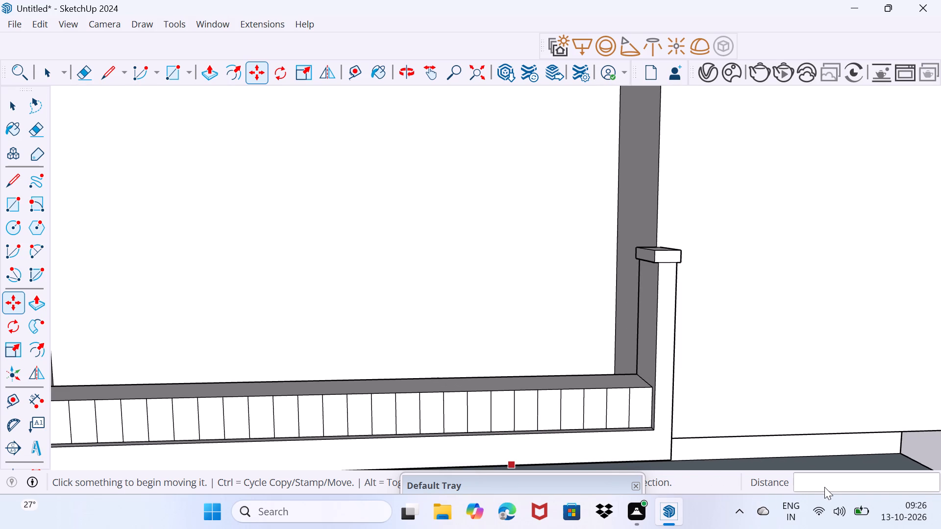
Undo the 30-space division of the lower left railing panel.
{"action": "left_click", "coordinate": [817, 473]}
{"action": "left_click", "coordinate": [809, 489]}
{"action": "left_click", "coordinate": [510, 411]}
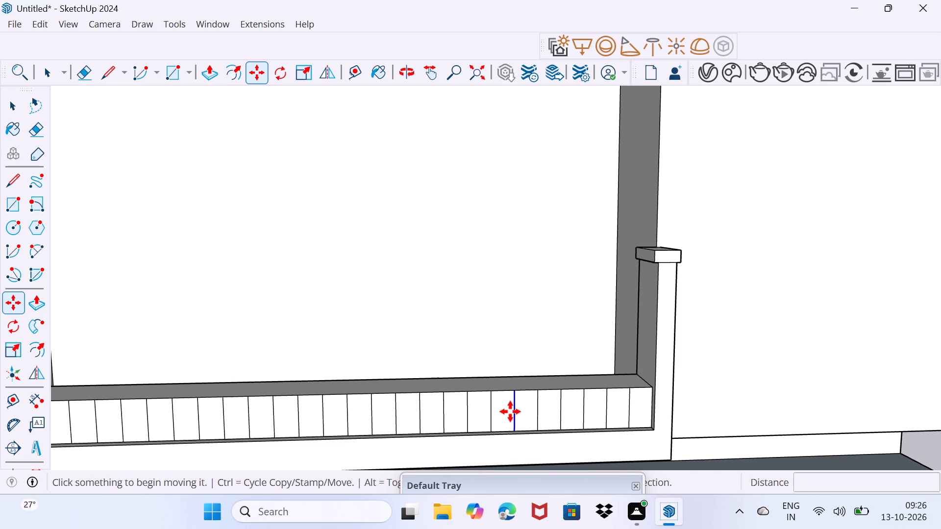
{"action": "key", "text": "space"}
{"action": "key", "text": "ctrl+z"}
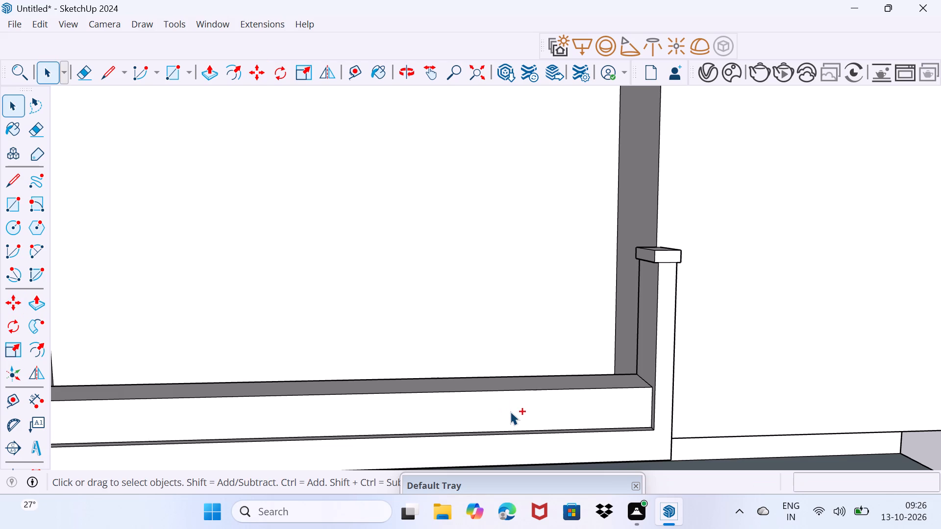
Copy the lower left panel's outer vertical edge 14' 9" to its post end and divide the distance into 50 equal spaces.
{"action": "scroll", "coordinate": [446, 404], "scroll_direction": "down", "scroll_amount": 6}
{"action": "scroll", "coordinate": [137, 414], "scroll_direction": "up", "scroll_amount": 9}
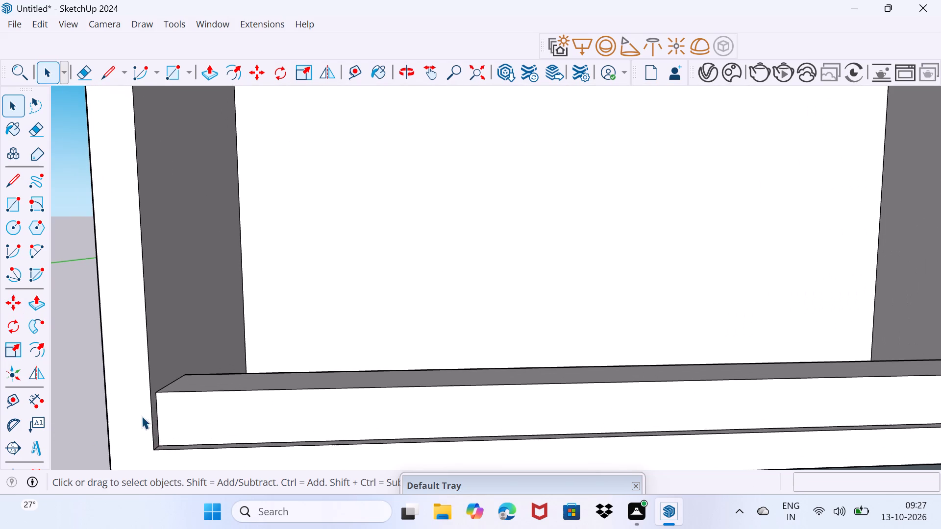
{"action": "left_click", "coordinate": [157, 427]}
{"action": "key", "text": "m"}
{"action": "left_click", "coordinate": [159, 443]}
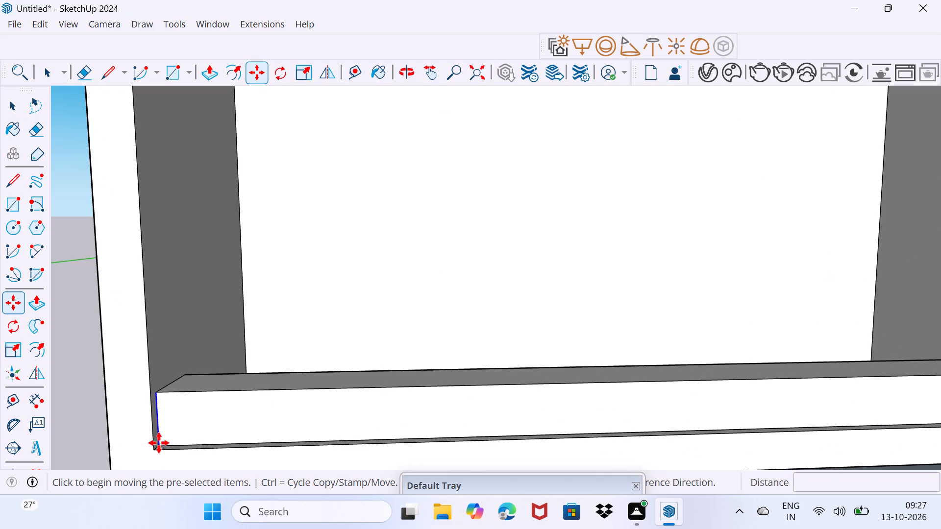
{"action": "scroll", "coordinate": [336, 449], "scroll_direction": "down", "scroll_amount": 6}
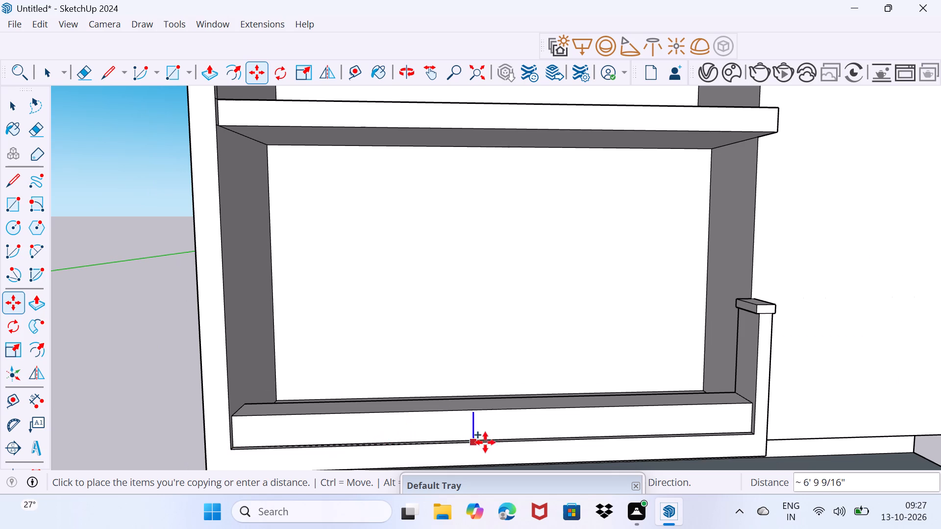
{"action": "scroll", "coordinate": [506, 438], "scroll_direction": "up", "scroll_amount": 4}
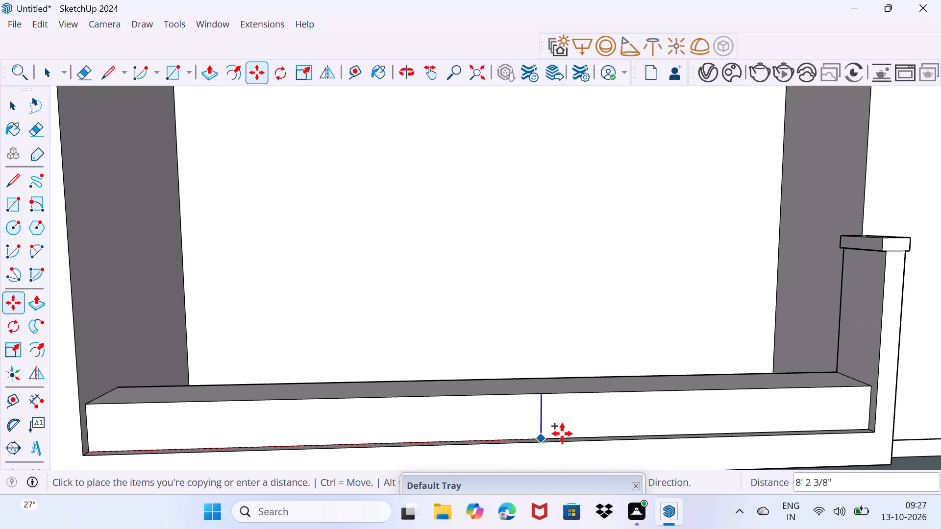
{"action": "left_click", "coordinate": [867, 424]}
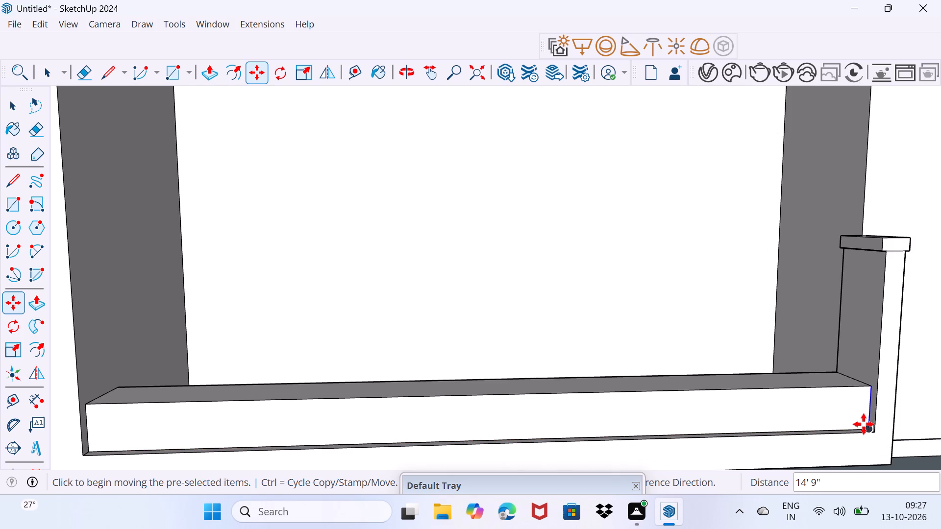
{"action": "key", "text": "slash"}
{"action": "type", "text": "5-"}
{"action": "key", "text": "BackSpace"}
{"action": "key", "text": "0"}
{"action": "key", "text": "Return"}
{"action": "key", "text": "space"}
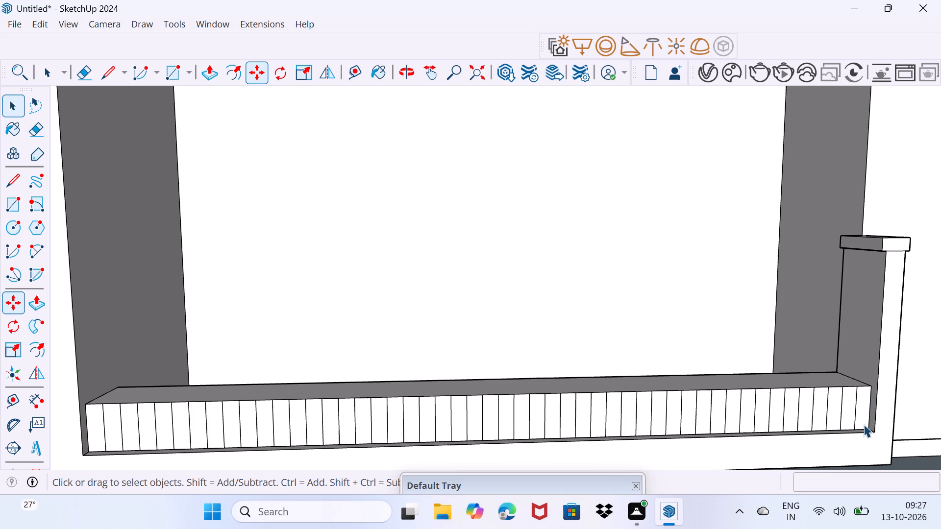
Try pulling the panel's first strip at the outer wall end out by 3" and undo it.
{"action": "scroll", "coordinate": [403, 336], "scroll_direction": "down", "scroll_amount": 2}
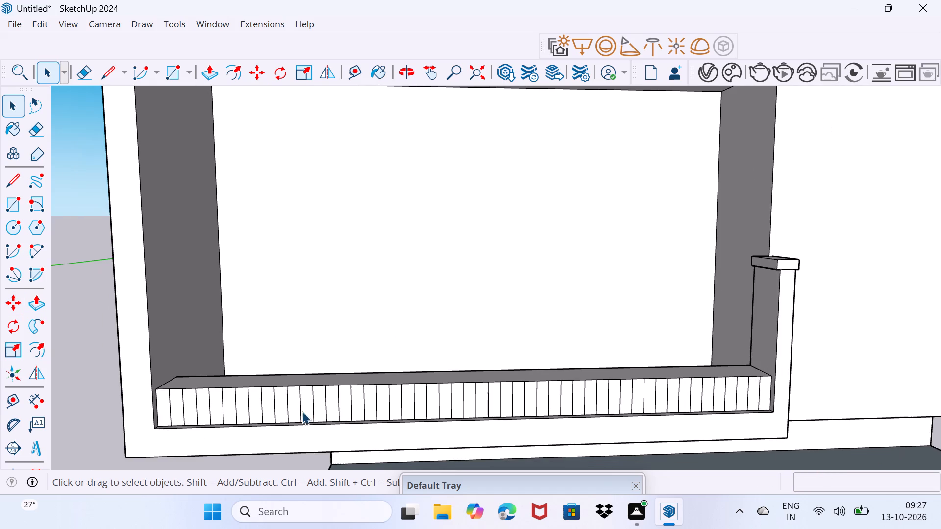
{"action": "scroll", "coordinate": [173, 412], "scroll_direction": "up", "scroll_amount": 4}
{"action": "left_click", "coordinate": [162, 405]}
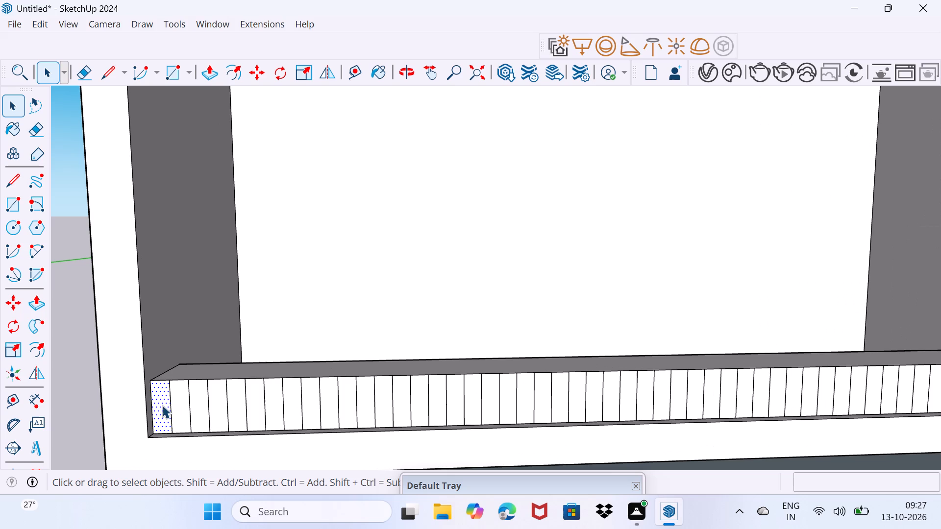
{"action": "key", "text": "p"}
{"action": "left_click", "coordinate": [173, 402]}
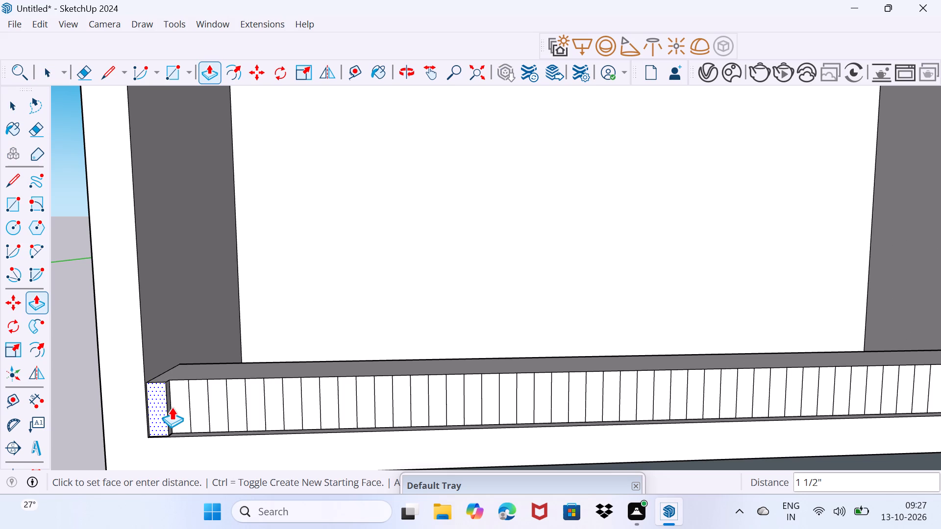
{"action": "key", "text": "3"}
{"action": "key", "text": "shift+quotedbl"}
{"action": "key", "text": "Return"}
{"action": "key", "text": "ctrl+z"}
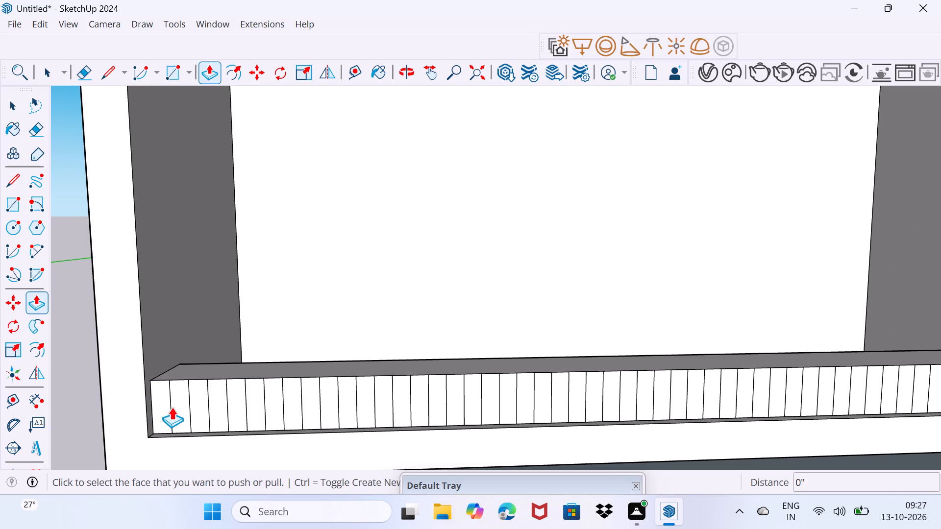
Pull the panel's first five strips, starting at the outer wall end, outward by 1/2" each.
{"action": "left_click", "coordinate": [167, 409]}
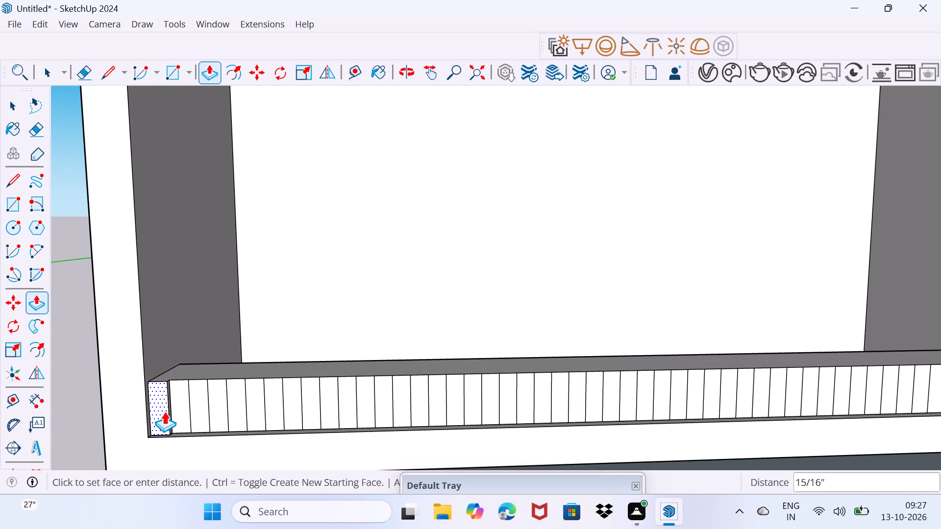
{"action": "type", "text": "0."}
{"action": "key", "text": "5"}
{"action": "key", "text": "shift+quotedbl"}
{"action": "key", "text": "Return"}
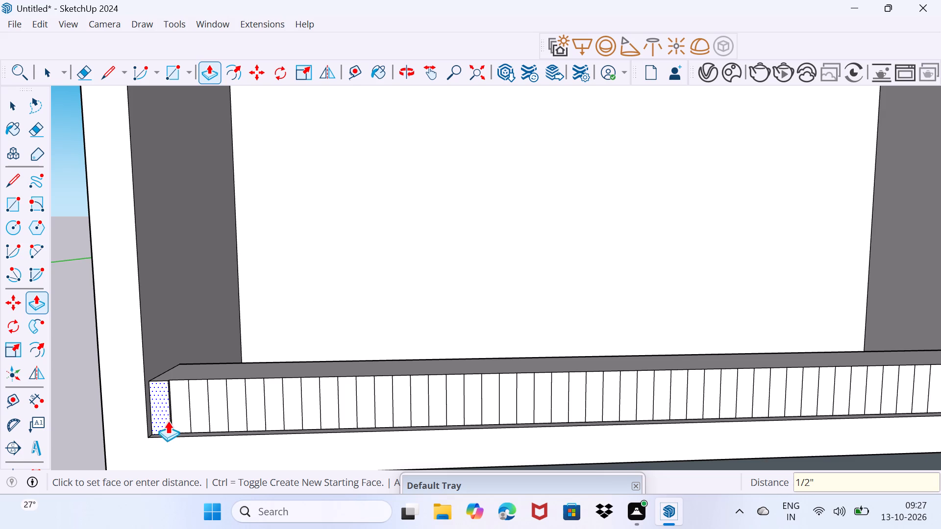
{"action": "double_click", "coordinate": [181, 409]}
{"action": "double_click", "coordinate": [197, 409]}
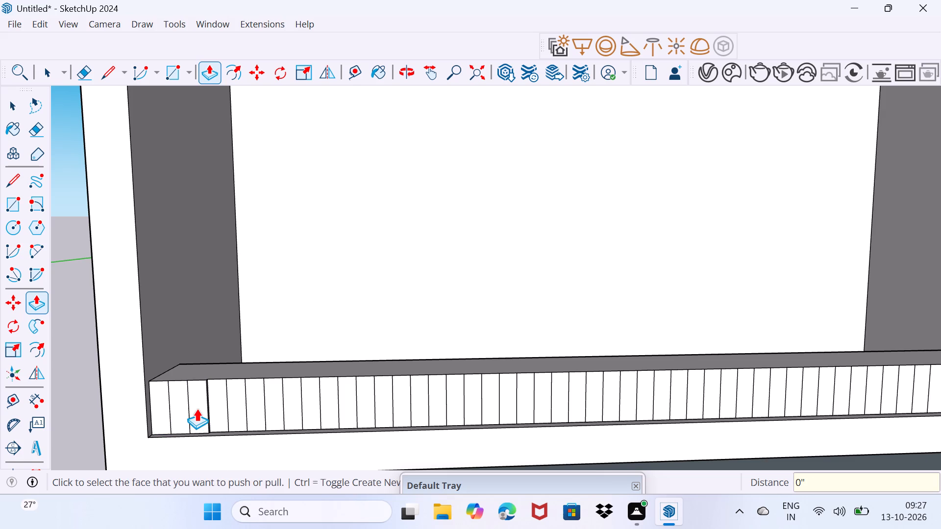
{"action": "double_click", "coordinate": [219, 411]}
{"action": "double_click", "coordinate": [232, 412]}
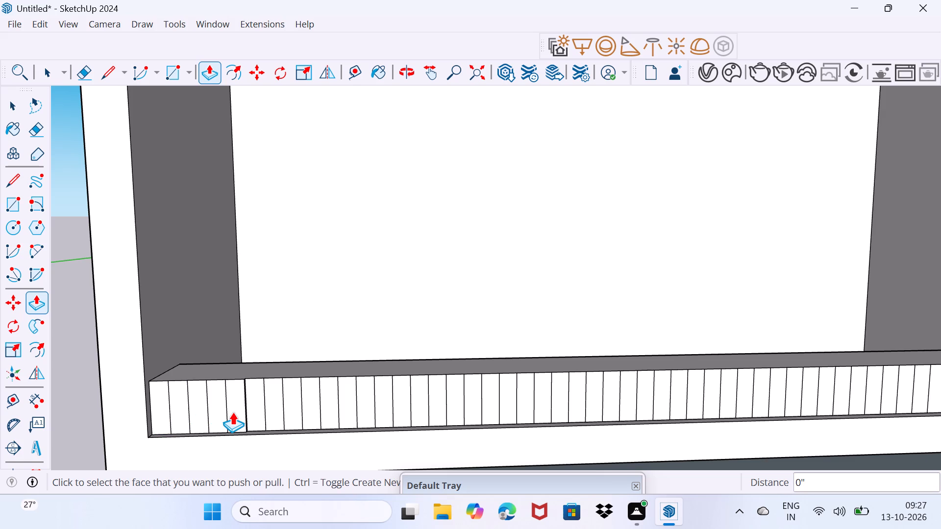
Repeat the 1/2" outward pull on the sixth to eleventh strips of the lower left panel.
{"action": "scroll", "coordinate": [232, 412], "scroll_direction": "down", "scroll_amount": 1}
{"action": "middle_click_drag", "start_coordinate": [269, 407], "coordinate": [318, 423]}
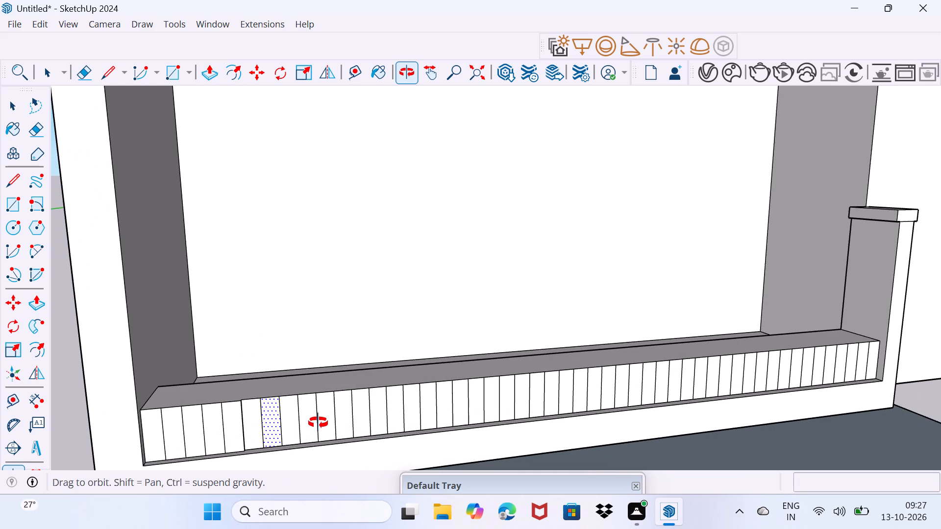
{"action": "middle_click_drag", "start_coordinate": [318, 423], "coordinate": [248, 405]}
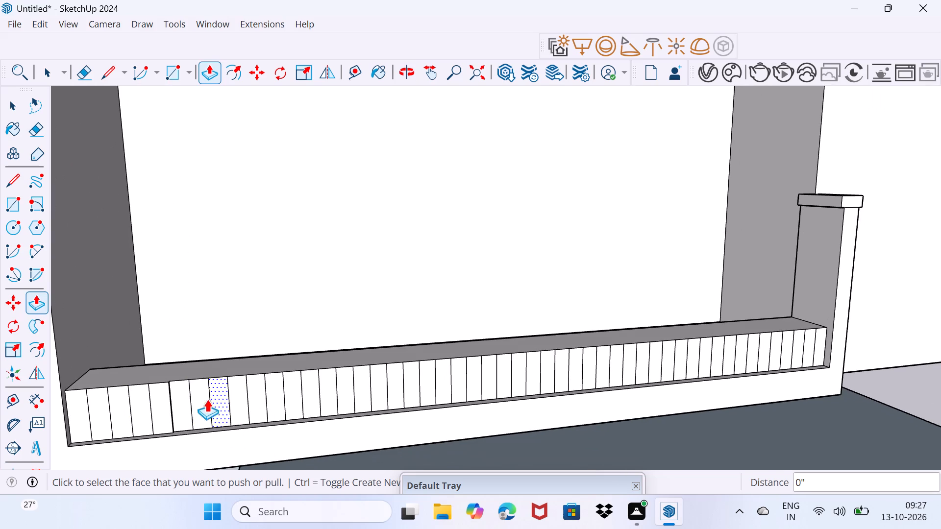
{"action": "double_click", "coordinate": [186, 407]}
{"action": "double_click", "coordinate": [199, 407]}
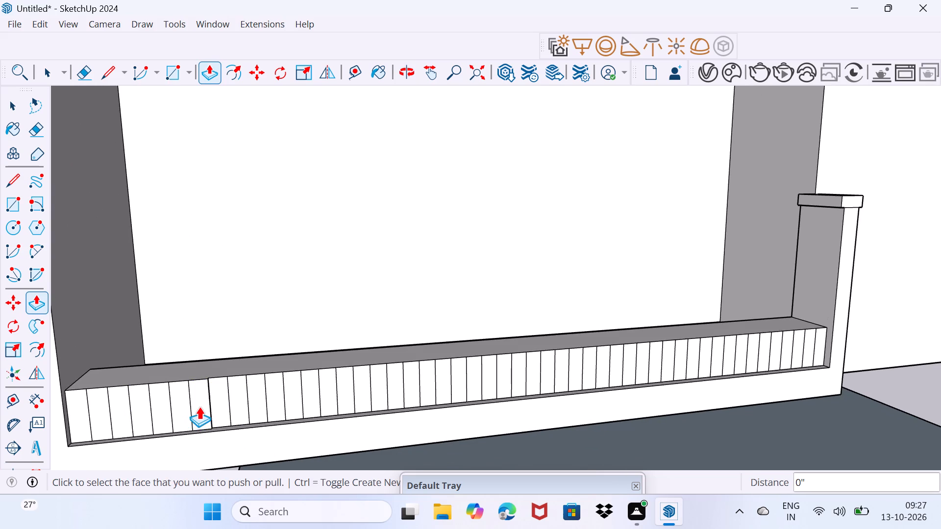
{"action": "double_click", "coordinate": [218, 407]}
{"action": "double_click", "coordinate": [239, 406]}
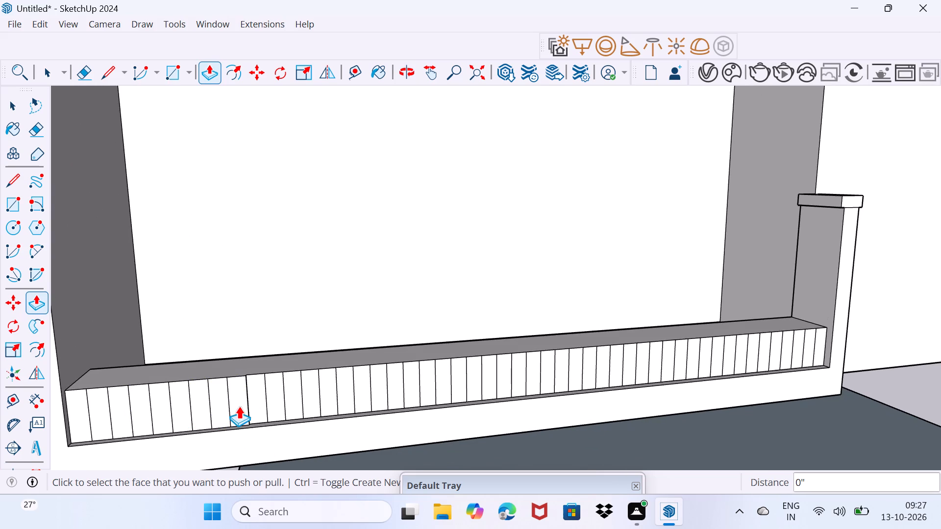
{"action": "double_click", "coordinate": [255, 408]}
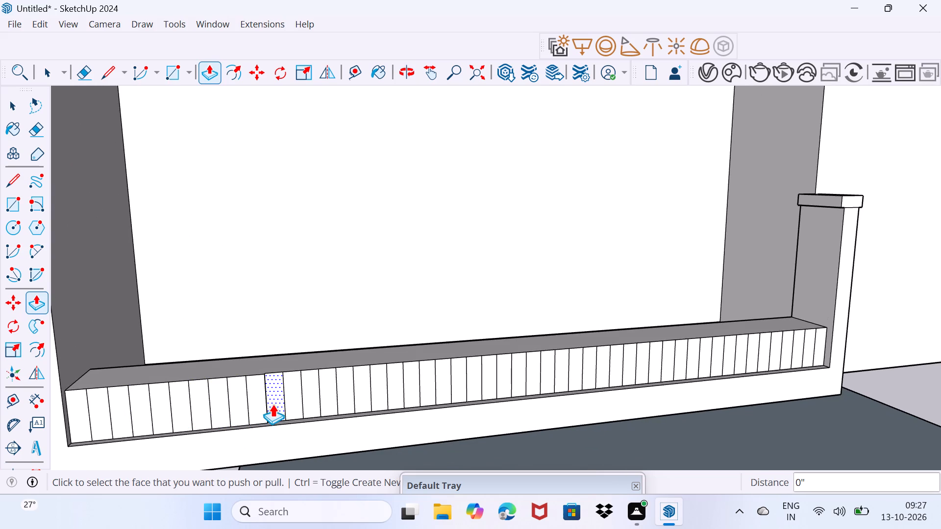
{"action": "double_click", "coordinate": [272, 404]}
Repeat the 1/2" outward pull on the twelfth to twentieth strips, continuing towards the post.
{"action": "middle_click_drag", "start_coordinate": [279, 403], "coordinate": [271, 412]}
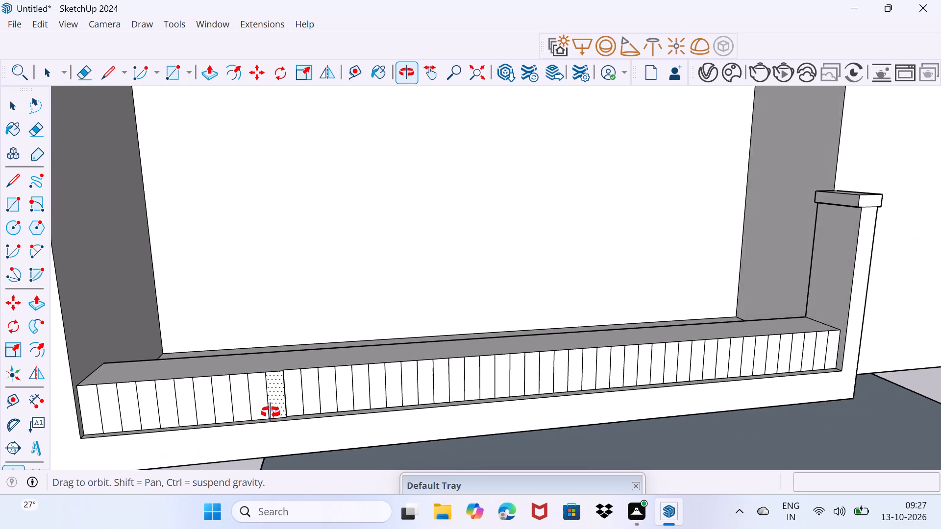
{"action": "middle_click_drag", "start_coordinate": [271, 412], "coordinate": [276, 412]}
{"action": "double_click", "coordinate": [294, 401]}
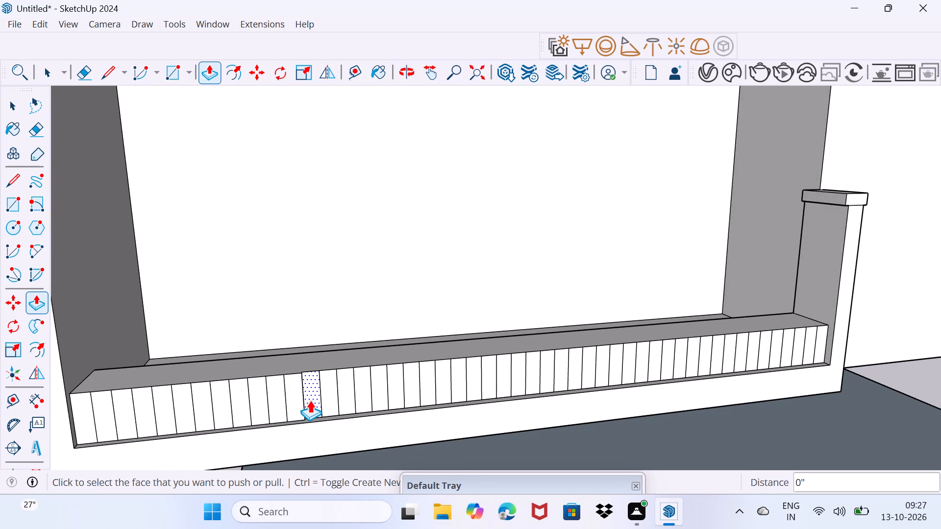
{"action": "double_click", "coordinate": [310, 400]}
{"action": "double_click", "coordinate": [327, 398]}
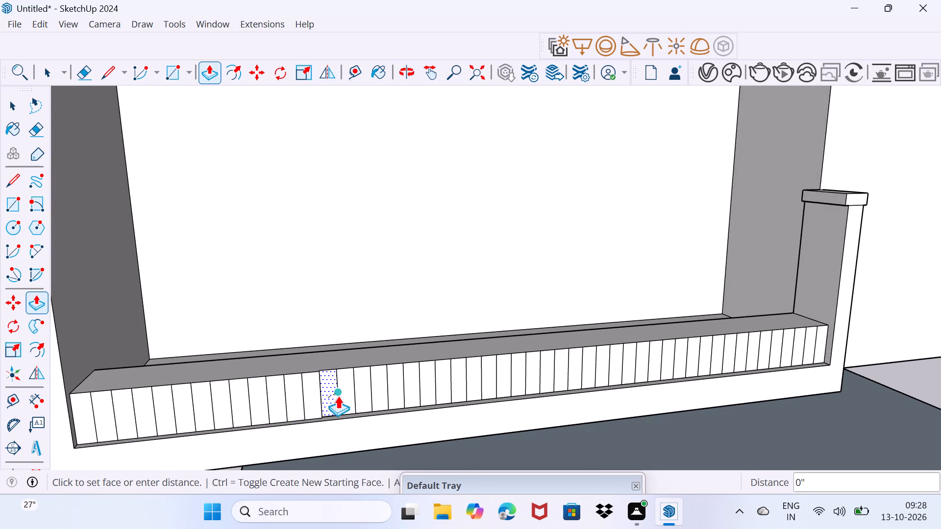
{"action": "left_click", "coordinate": [309, 394]}
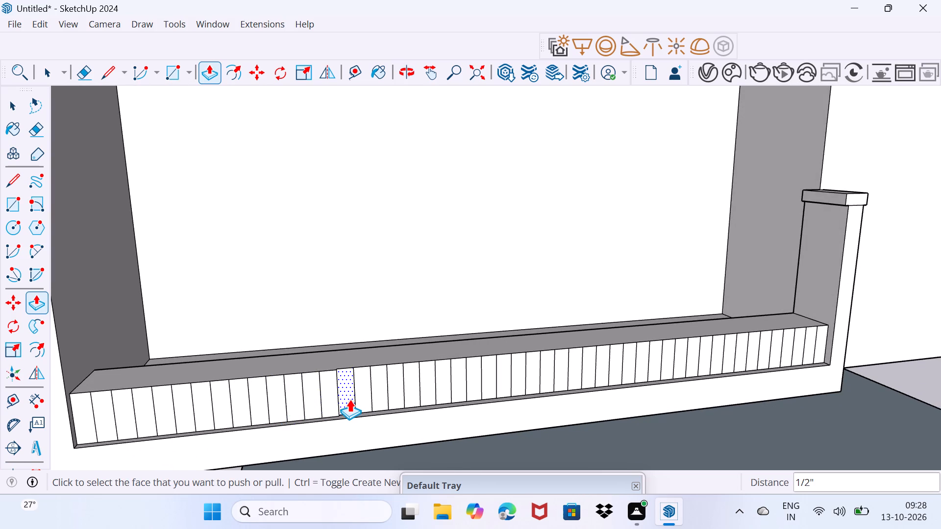
{"action": "double_click", "coordinate": [349, 399]}
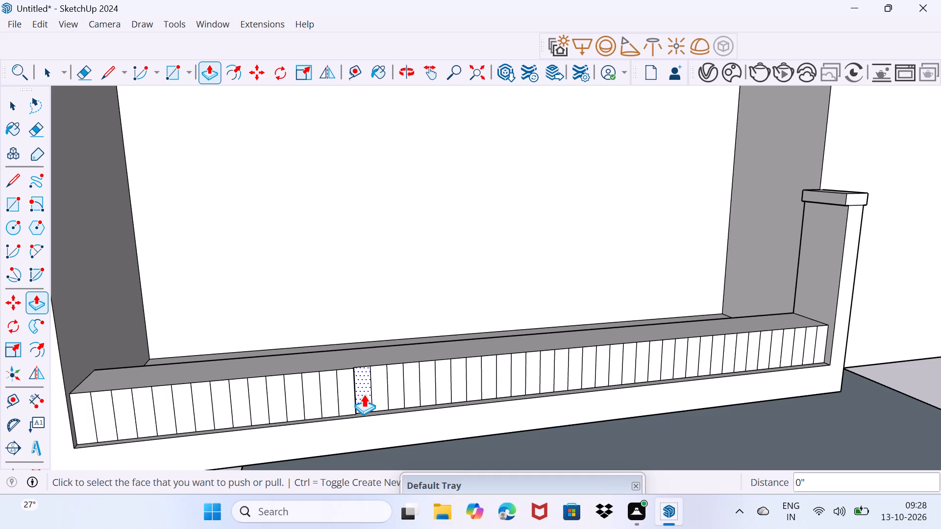
{"action": "double_click", "coordinate": [366, 393]}
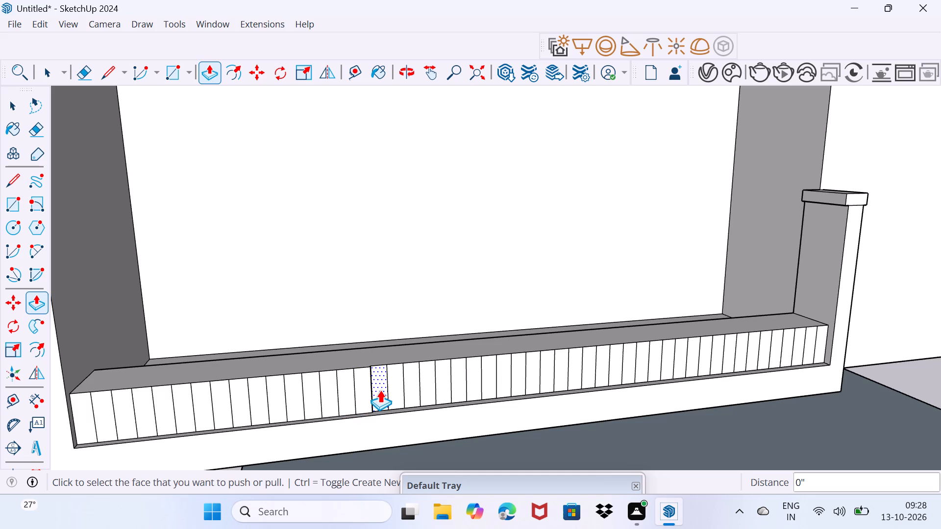
{"action": "double_click", "coordinate": [380, 390]}
{"action": "double_click", "coordinate": [393, 385]}
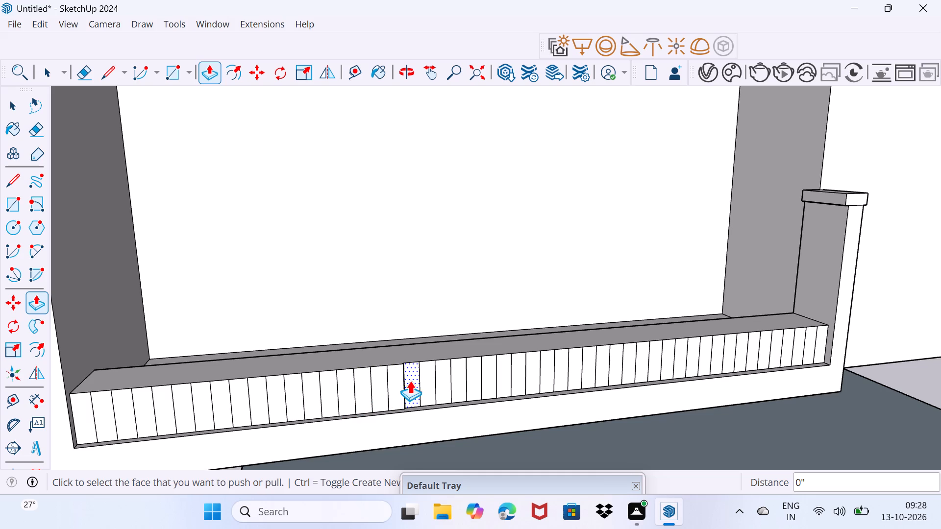
{"action": "double_click", "coordinate": [410, 381]}
{"action": "double_click", "coordinate": [429, 378]}
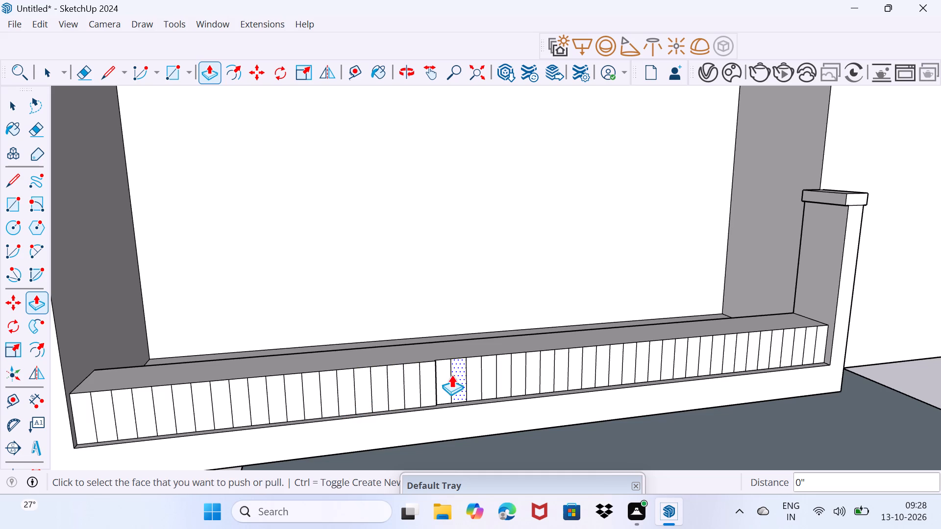
Repeat the 1/2" outward pull on the twenty-first to thirtieth strips of the lower left panel.
{"action": "double_click", "coordinate": [446, 376]}
{"action": "double_click", "coordinate": [457, 375]}
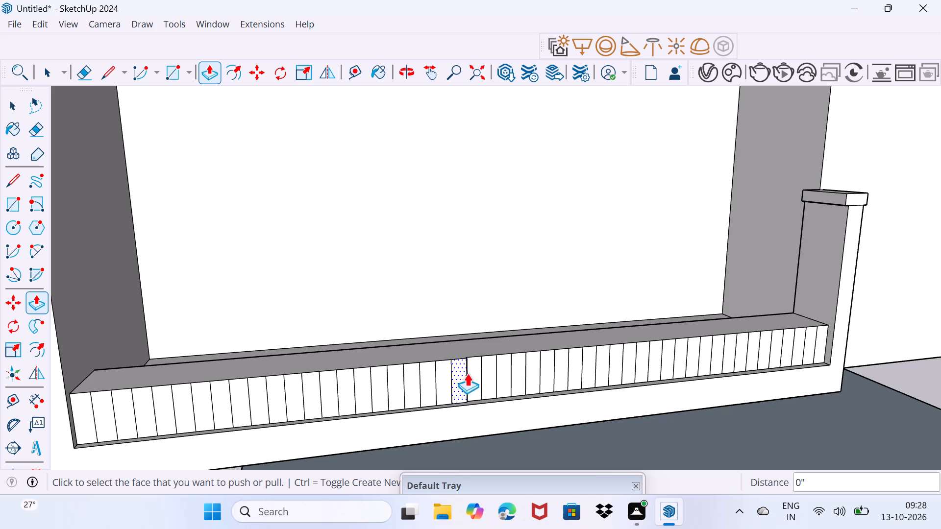
{"action": "double_click", "coordinate": [474, 373]}
{"action": "double_click", "coordinate": [491, 372]}
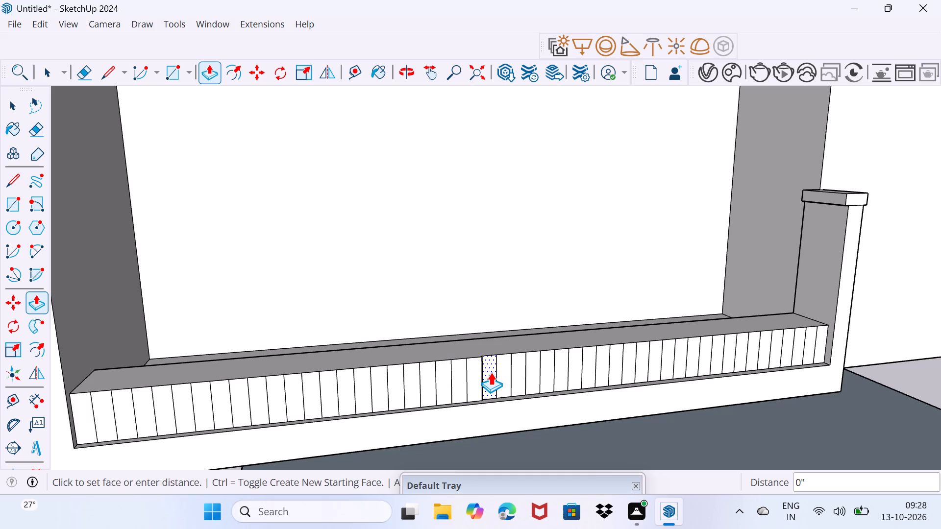
{"action": "double_click", "coordinate": [506, 372]}
{"action": "double_click", "coordinate": [517, 371]}
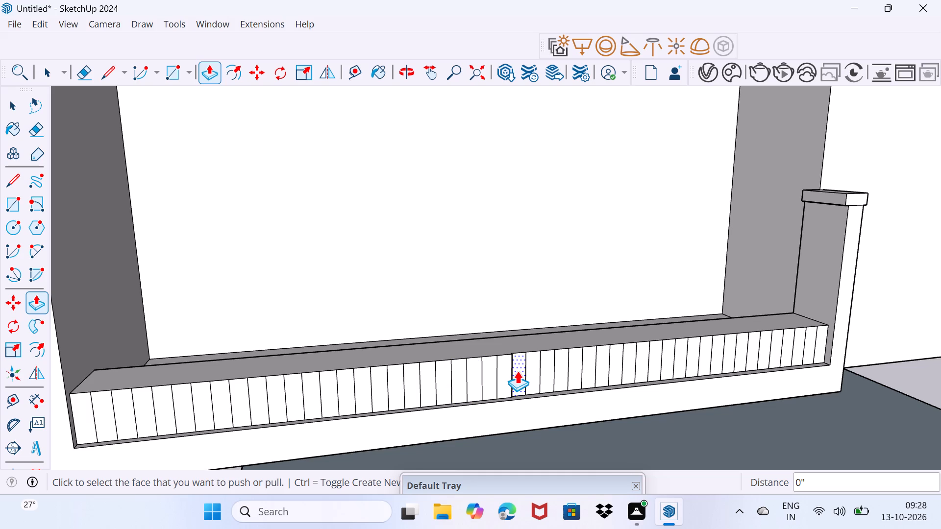
{"action": "double_click", "coordinate": [537, 371]}
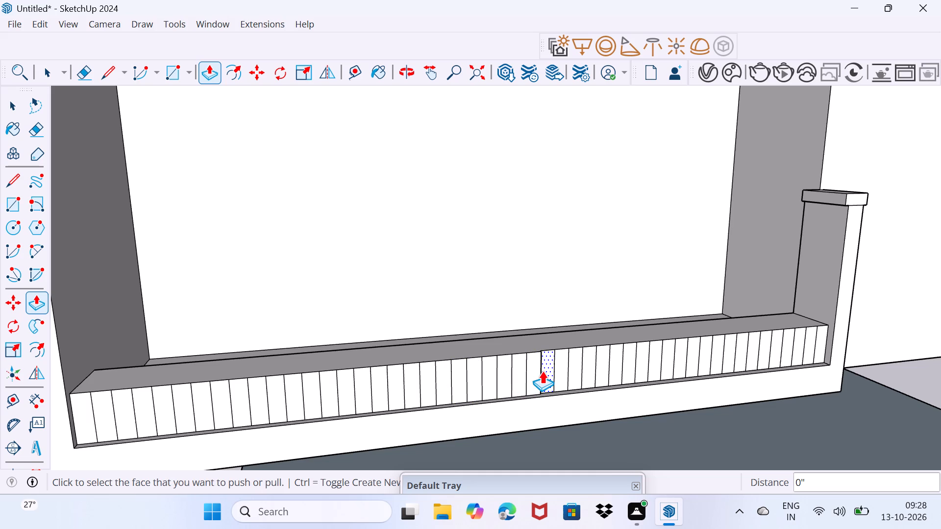
{"action": "double_click", "coordinate": [542, 371]}
{"action": "double_click", "coordinate": [556, 370]}
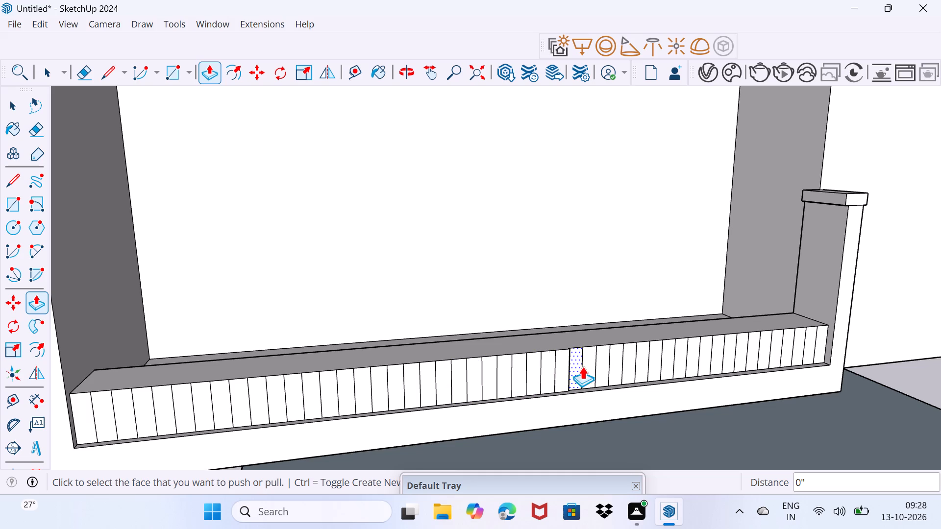
{"action": "double_click", "coordinate": [573, 368]}
Repeat the 1/2" outward pull on the thirty-first to fortieth strips, continuing towards the post.
{"action": "double_click", "coordinate": [591, 368]}
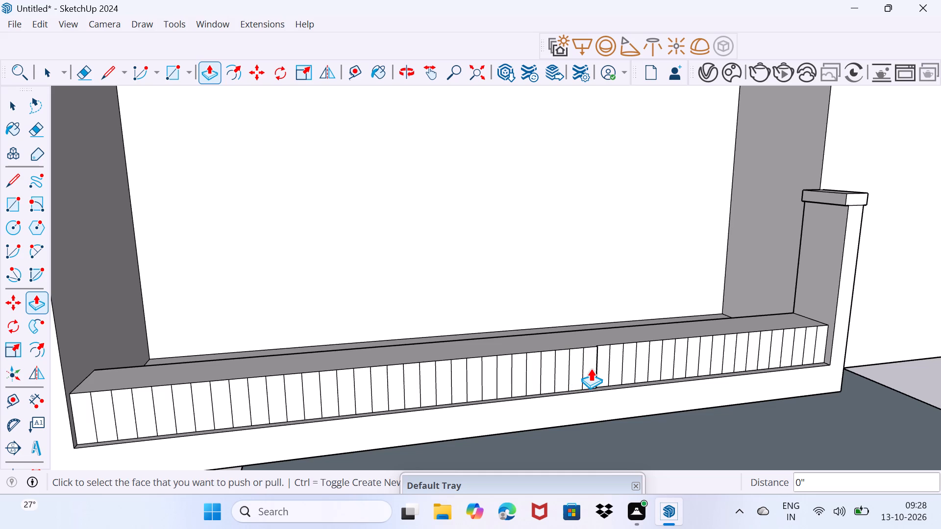
{"action": "double_click", "coordinate": [604, 368]}
{"action": "double_click", "coordinate": [616, 368]}
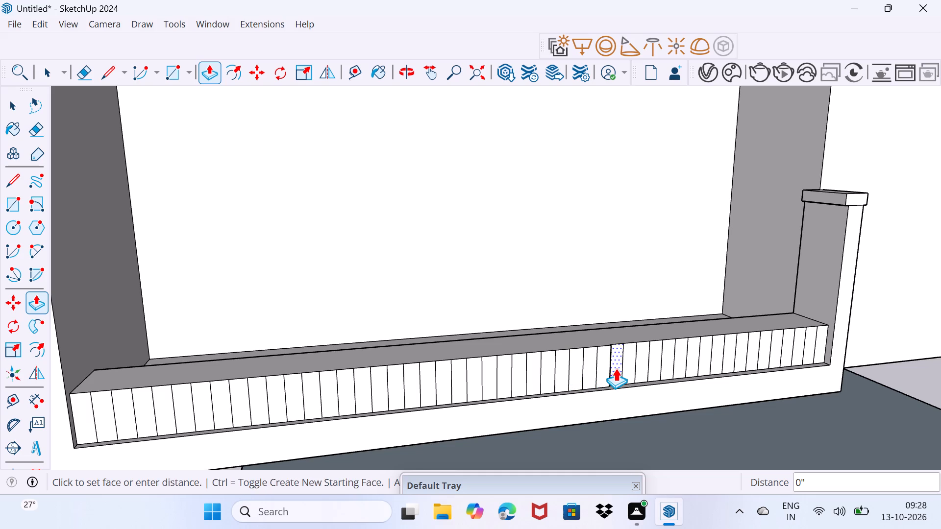
{"action": "left_click", "coordinate": [627, 365]}
{"action": "left_click", "coordinate": [627, 365]}
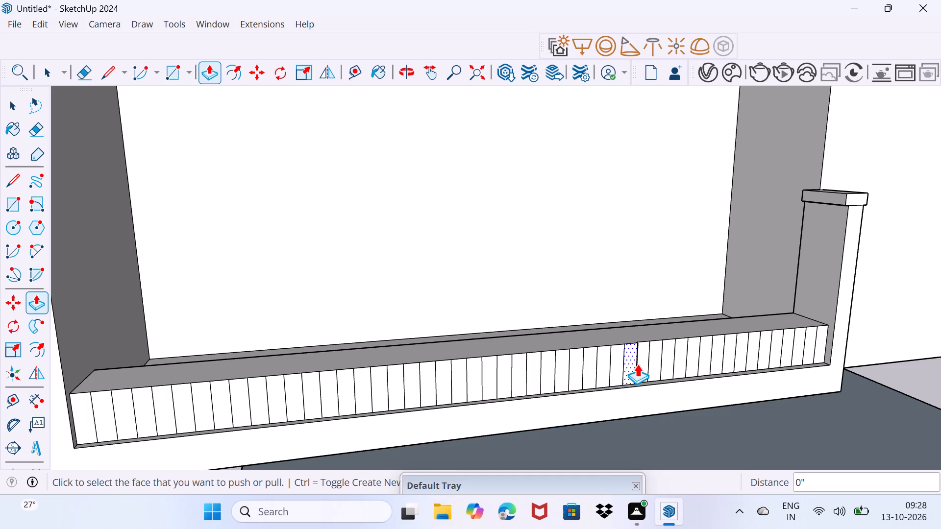
{"action": "double_click", "coordinate": [643, 363]}
{"action": "double_click", "coordinate": [653, 363]}
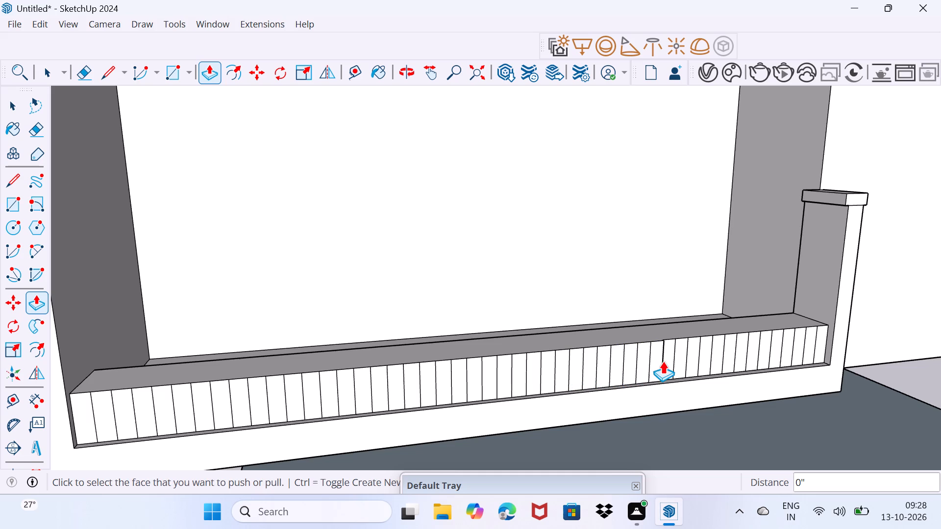
{"action": "double_click", "coordinate": [669, 360]}
{"action": "double_click", "coordinate": [682, 361]}
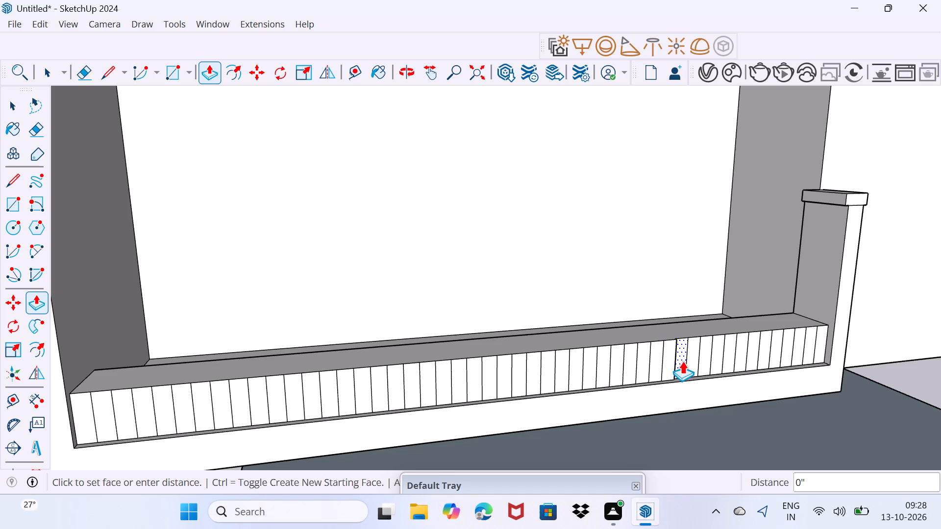
{"action": "double_click", "coordinate": [693, 360]}
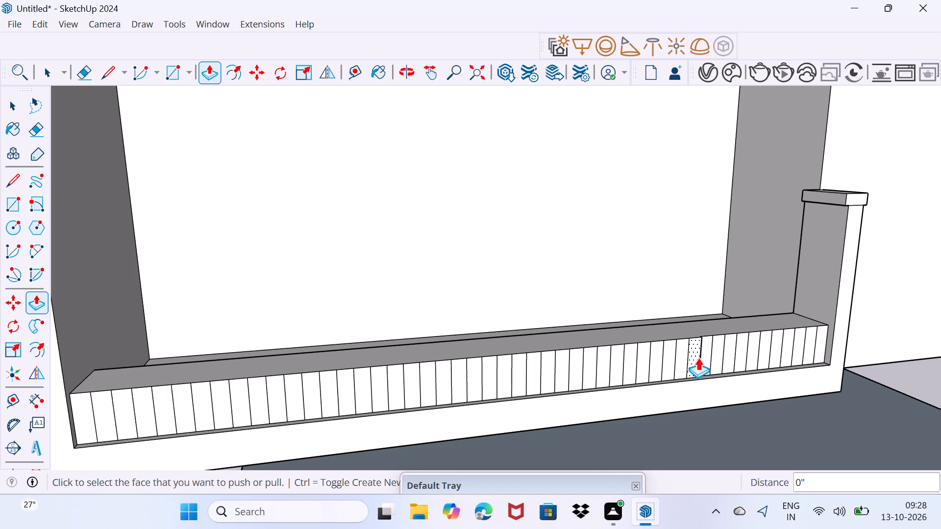
{"action": "double_click", "coordinate": [703, 357]}
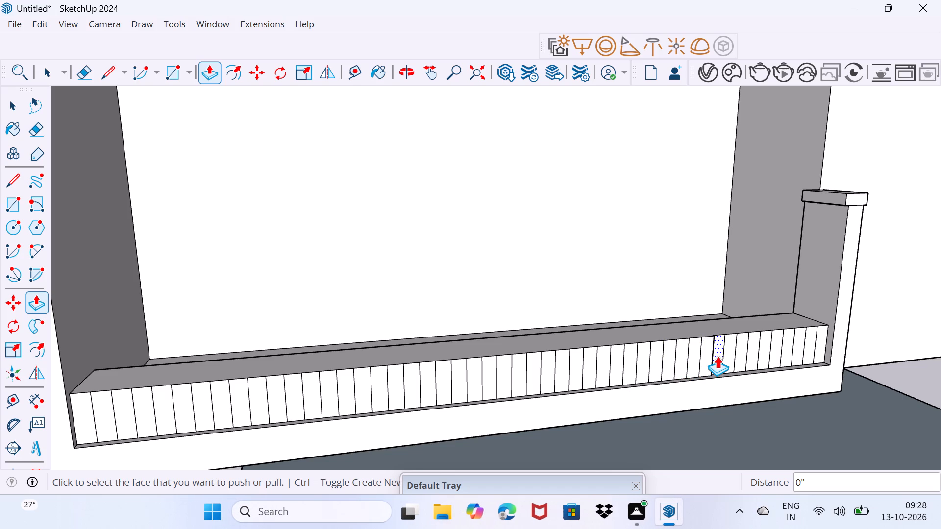
Pull the last ten strips, the forty-first to fiftieth, outward by the same 1/2" up to the capped post.
{"action": "double_click", "coordinate": [717, 356]}
{"action": "double_click", "coordinate": [733, 355]}
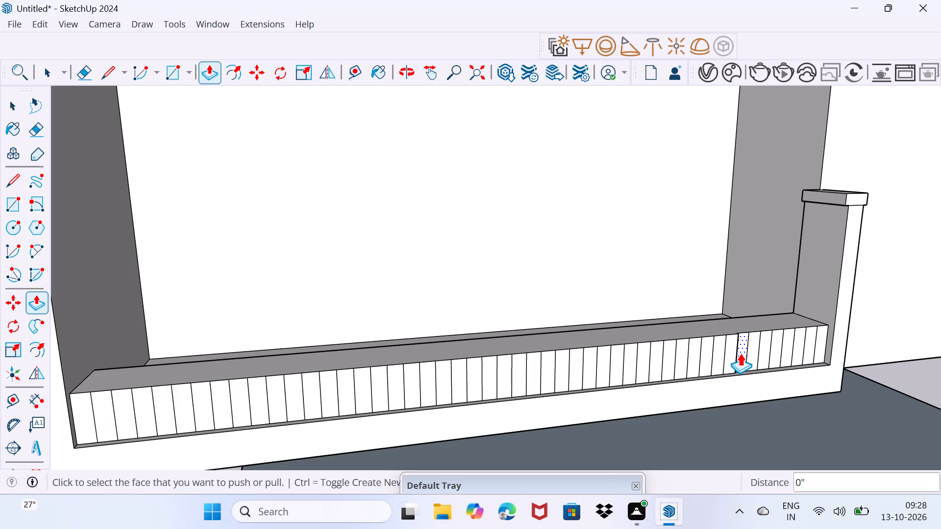
{"action": "left_click", "coordinate": [740, 353]}
{"action": "left_click", "coordinate": [740, 353]}
{"action": "double_click", "coordinate": [740, 353]}
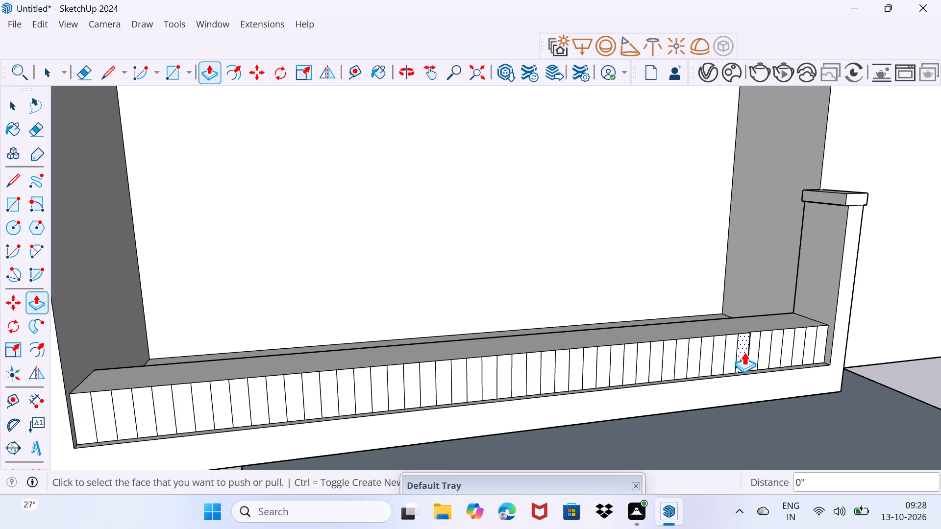
{"action": "double_click", "coordinate": [755, 353]}
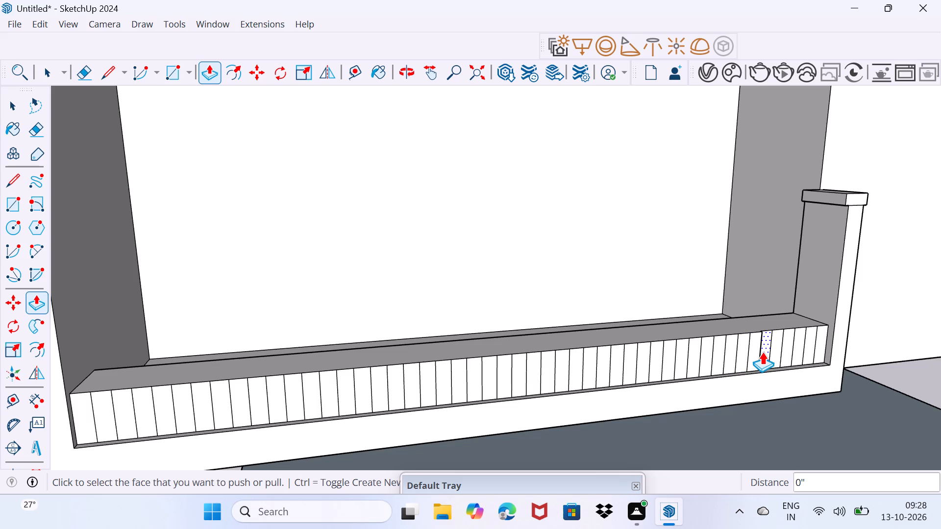
{"action": "left_click", "coordinate": [763, 352]}
{"action": "left_click", "coordinate": [763, 352]}
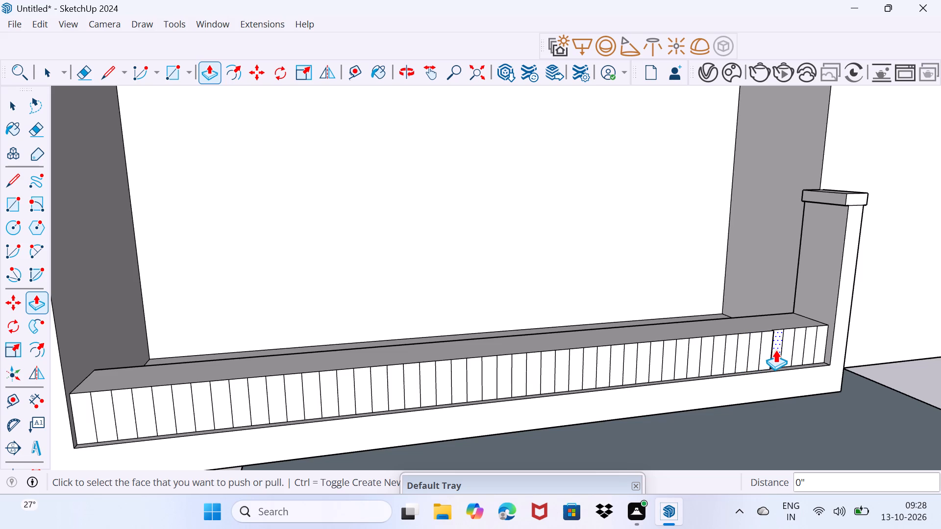
{"action": "double_click", "coordinate": [775, 350]}
{"action": "double_click", "coordinate": [788, 346]}
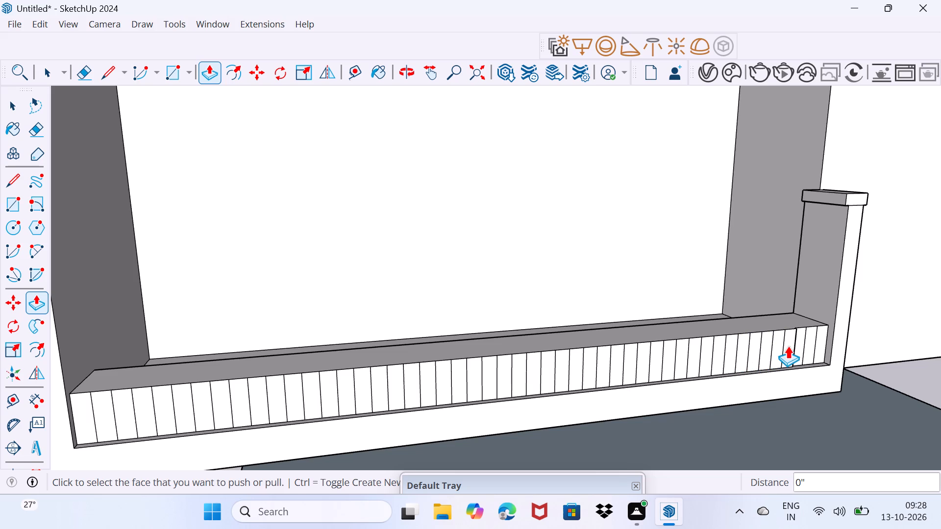
{"action": "double_click", "coordinate": [798, 345]}
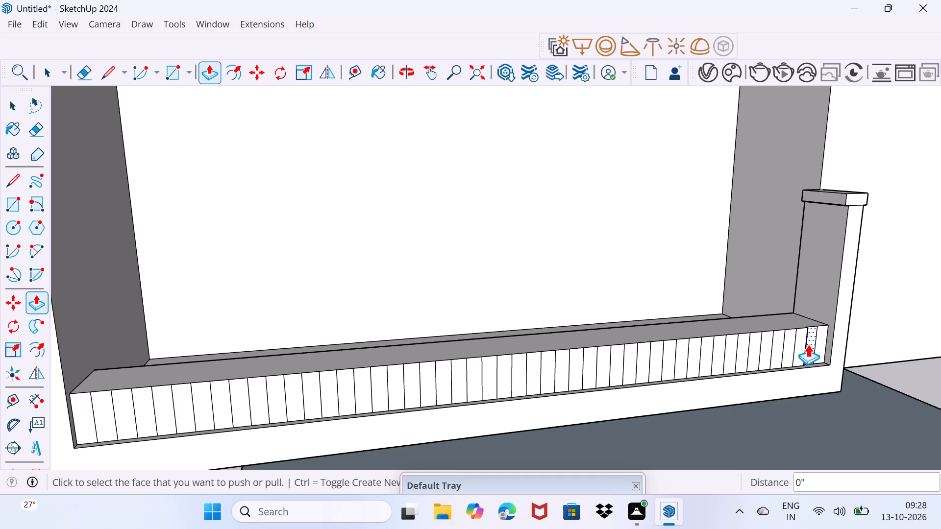
{"action": "double_click", "coordinate": [808, 344]}
{"action": "double_click", "coordinate": [822, 342]}
{"action": "key", "text": "space"}
Copy the lower right panel's inset vertical edge from the post end 15' 7 3/16" across to its opposite end.
{"action": "scroll", "coordinate": [797, 357], "scroll_direction": "down", "scroll_amount": 4}
{"action": "middle_click_drag", "start_coordinate": [757, 380], "coordinate": [681, 410]}
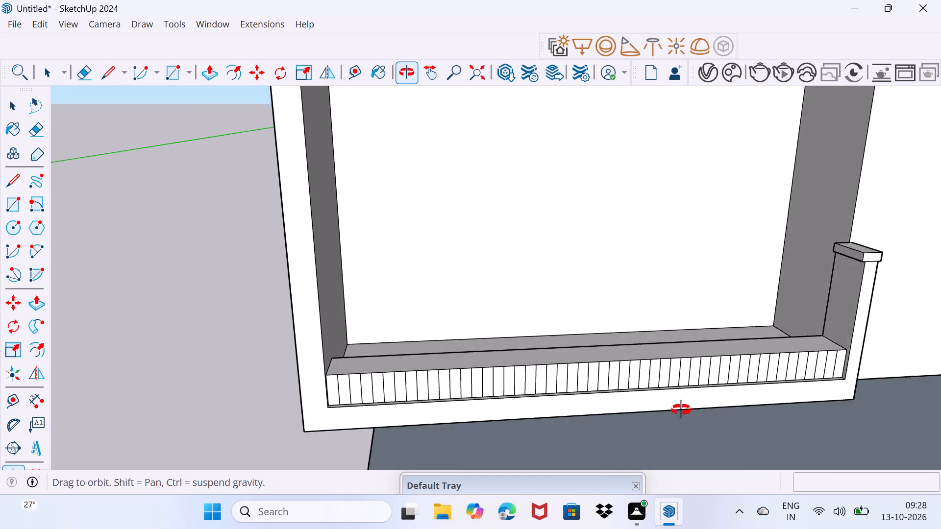
{"action": "middle_click_drag", "start_coordinate": [681, 410], "coordinate": [675, 334]}
{"action": "scroll", "coordinate": [675, 334], "scroll_direction": "down", "scroll_amount": 6}
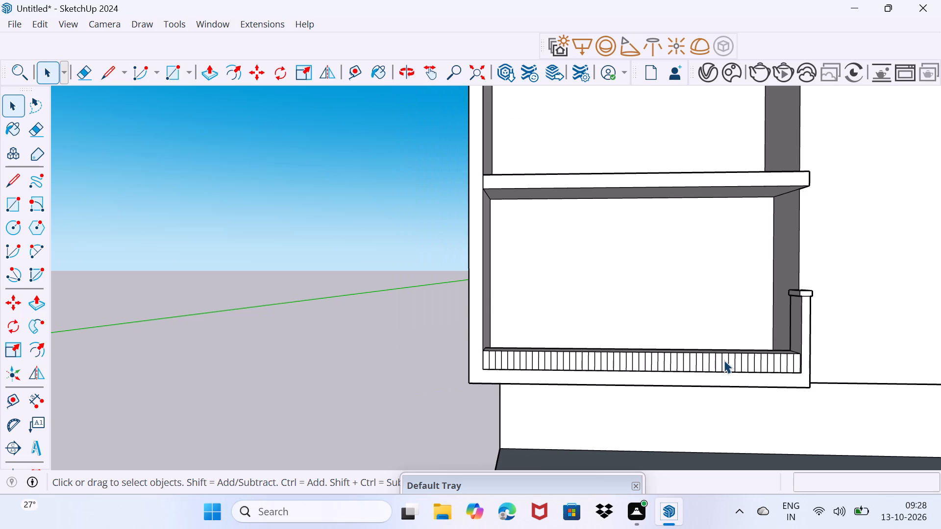
{"action": "middle_click_drag", "start_coordinate": [737, 364], "coordinate": [138, 354]}
{"action": "scroll", "coordinate": [369, 369], "scroll_direction": "up", "scroll_amount": 8}
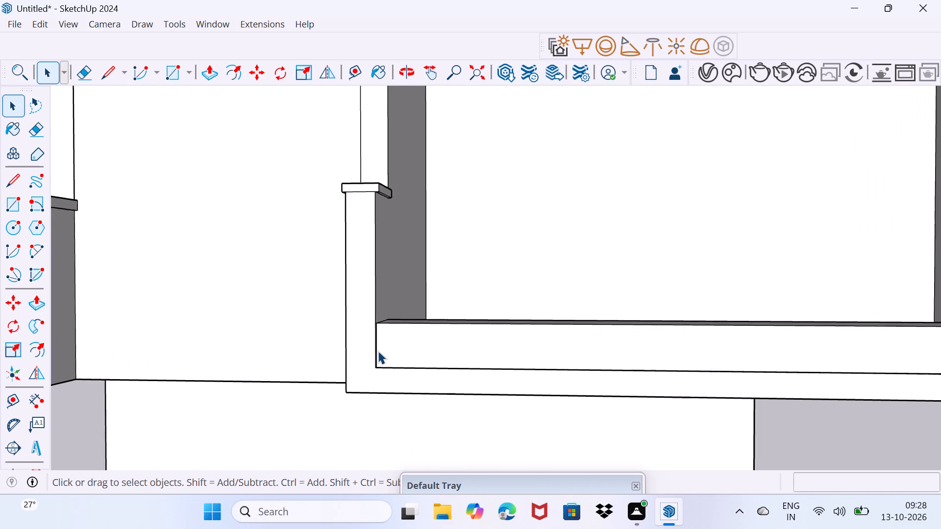
{"action": "scroll", "coordinate": [378, 351], "scroll_direction": "up", "scroll_amount": 1}
{"action": "left_click", "coordinate": [376, 351]}
{"action": "scroll", "coordinate": [376, 362], "scroll_direction": "up", "scroll_amount": 5}
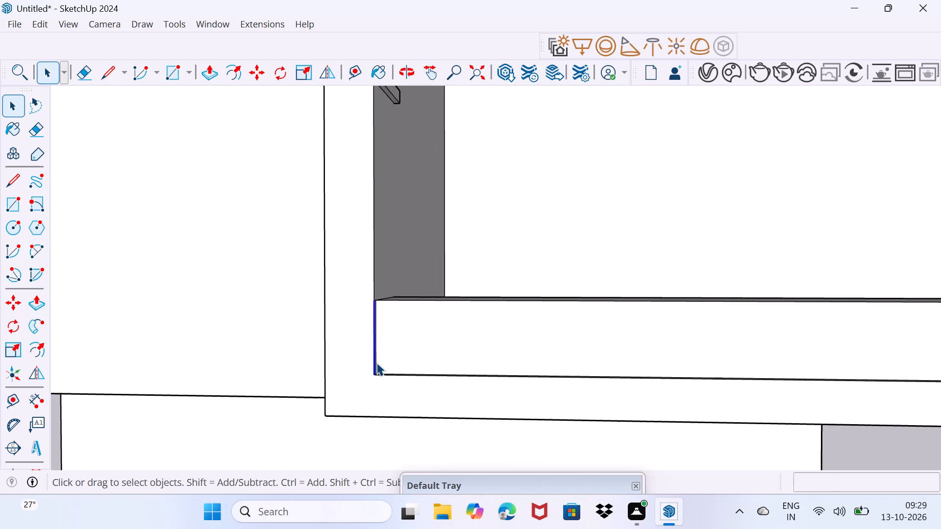
{"action": "scroll", "coordinate": [376, 362], "scroll_direction": "up", "scroll_amount": 3}
{"action": "left_click_drag", "start_coordinate": [373, 366], "coordinate": [380, 353]}
{"action": "left_click", "coordinate": [375, 368]}
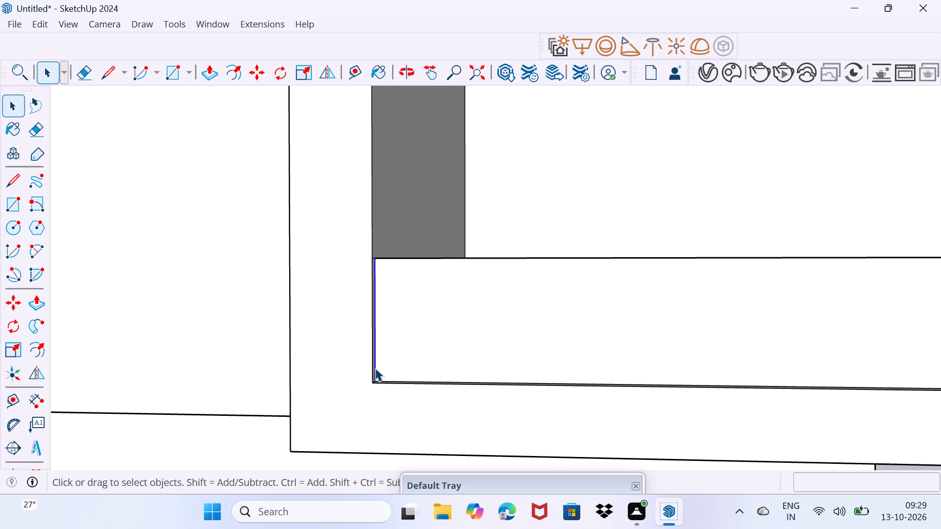
{"action": "key", "text": "m"}
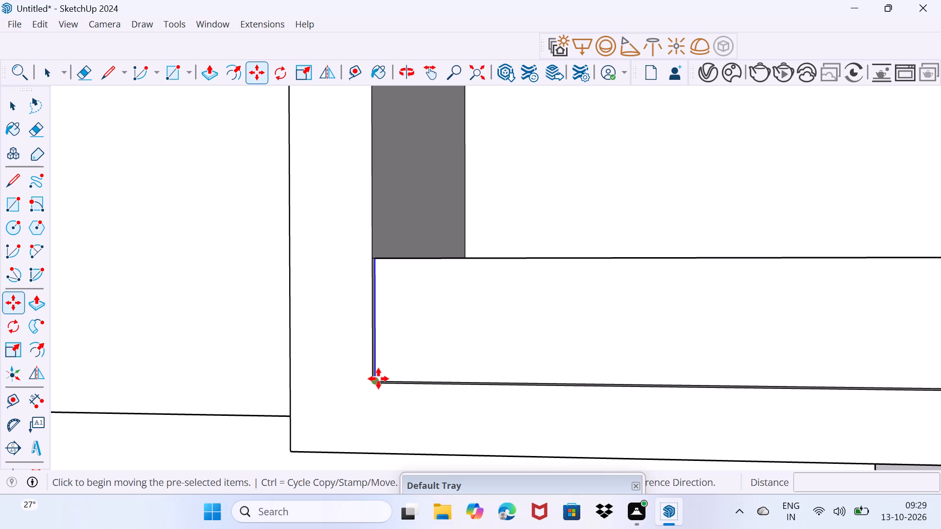
{"action": "scroll", "coordinate": [378, 379], "scroll_direction": "up", "scroll_amount": 15}
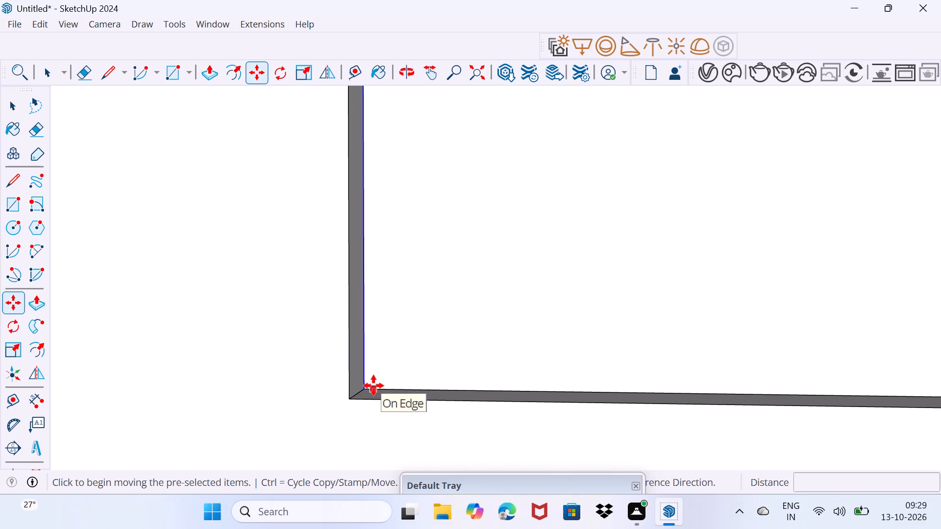
{"action": "left_click", "coordinate": [364, 388]}
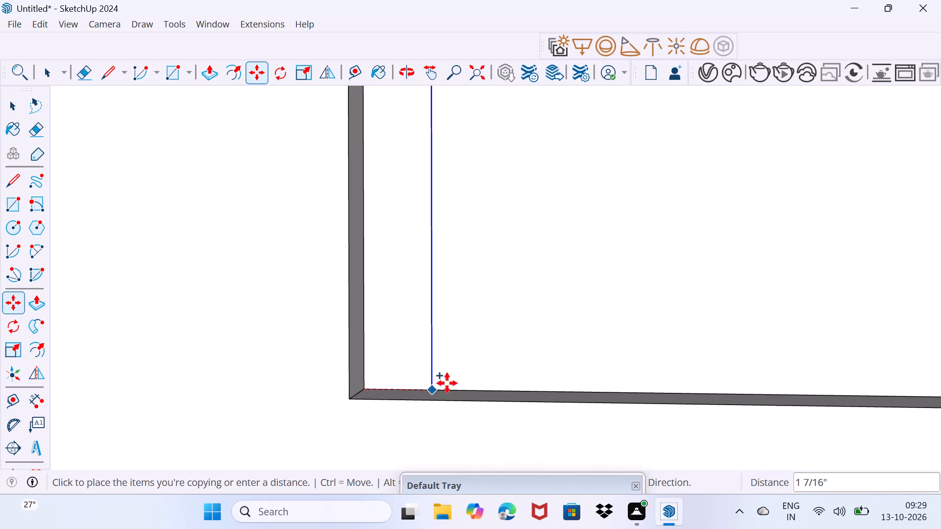
{"action": "scroll", "coordinate": [456, 384], "scroll_direction": "down", "scroll_amount": 15}
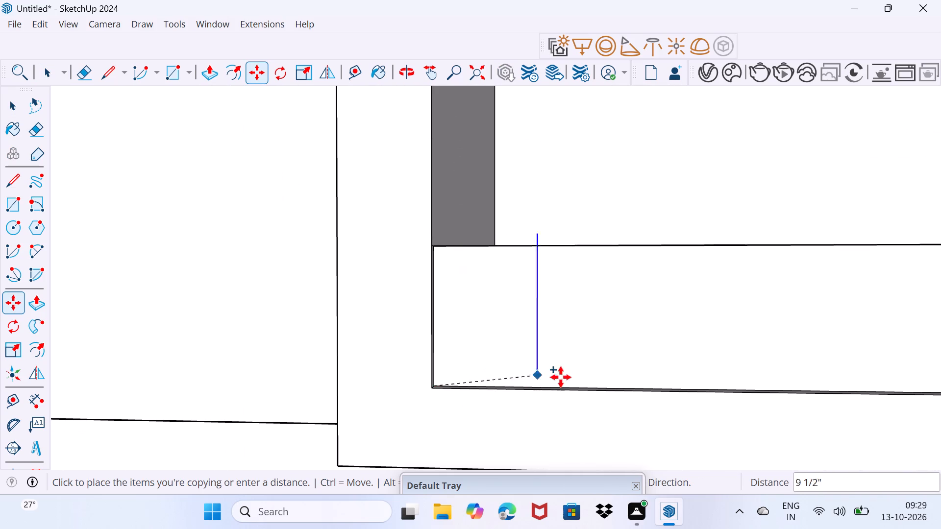
{"action": "middle_click_drag", "start_coordinate": [605, 383], "coordinate": [30, 358], "text": "shift"}
{"action": "scroll", "coordinate": [592, 361], "scroll_direction": "down", "scroll_amount": 2}
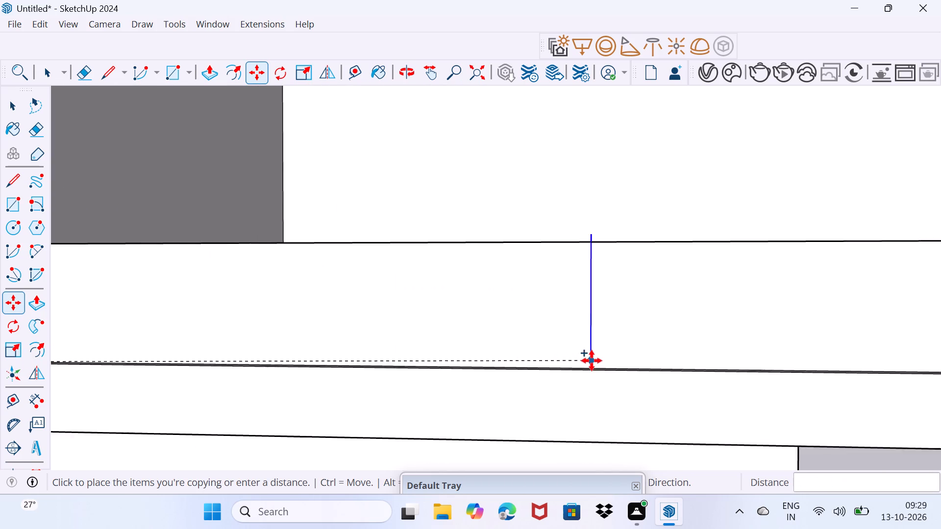
{"action": "scroll", "coordinate": [592, 361], "scroll_direction": "down", "scroll_amount": 5}
{"action": "middle_click_drag", "start_coordinate": [676, 363], "coordinate": [61, 370]}
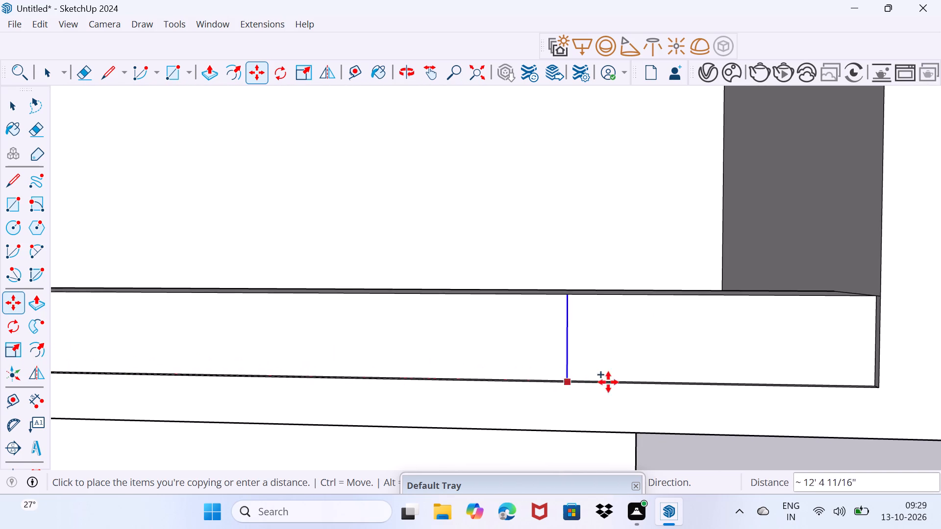
{"action": "scroll", "coordinate": [857, 384], "scroll_direction": "up", "scroll_amount": 7}
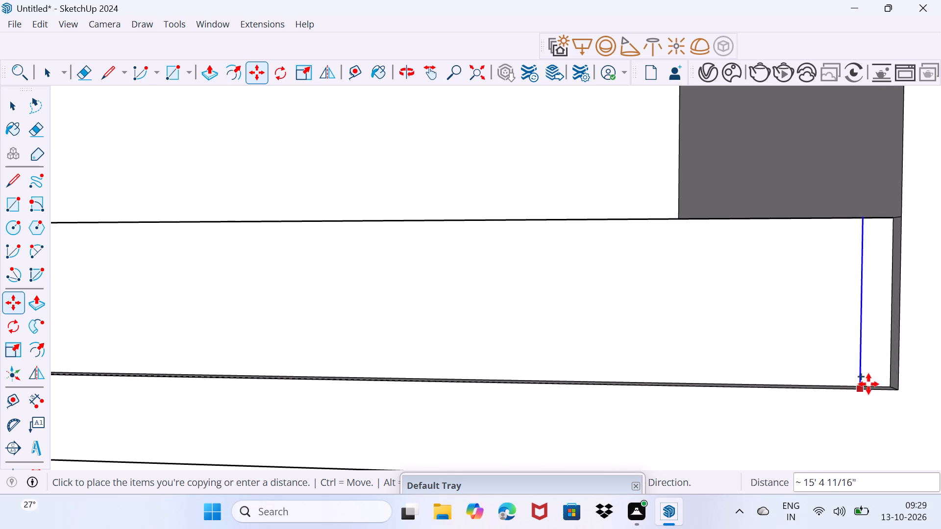
{"action": "left_click", "coordinate": [890, 384]}
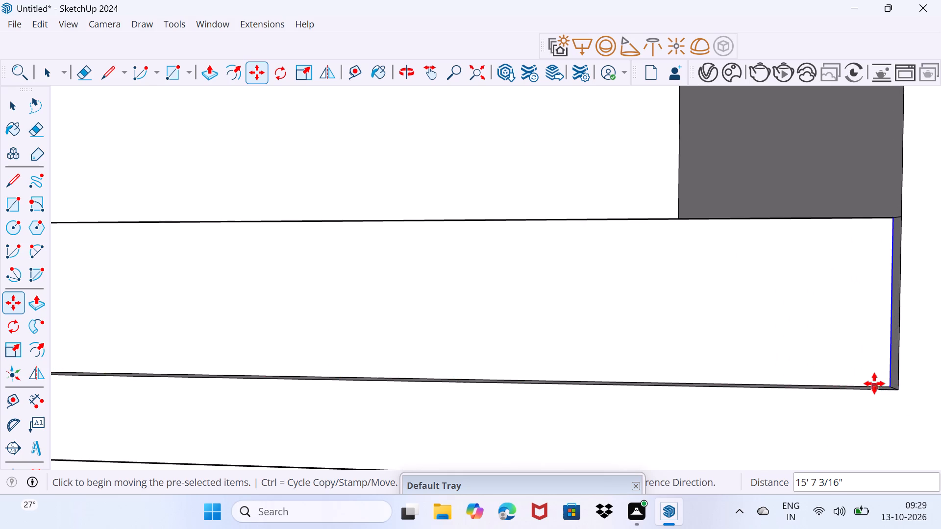
Divide the copied edge's span into 50 equal intervals to split the lower right panel into strips.
{"action": "type", "text": "/5"}
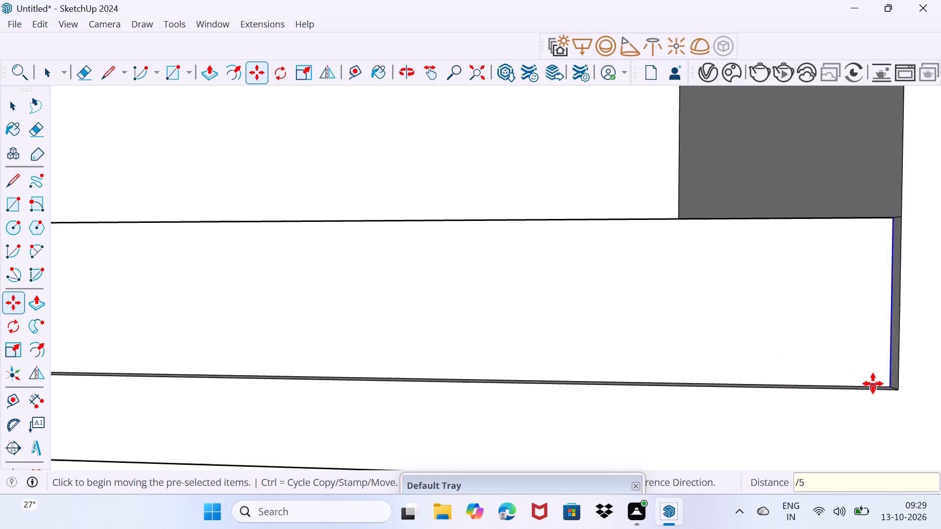
{"action": "key", "text": "0"}
{"action": "key", "text": "Return"}
{"action": "key", "text": "space"}
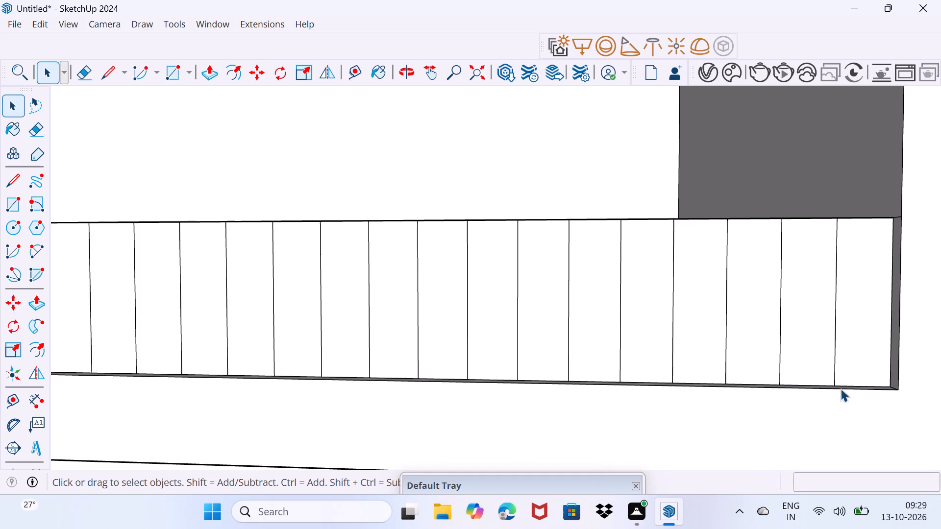
Pull the top face of the lower striped railing panel upward by about 1 3/4".
{"action": "scroll", "coordinate": [835, 390], "scroll_direction": "up", "scroll_amount": 2}
{"action": "scroll", "coordinate": [817, 393], "scroll_direction": "down", "scroll_amount": 5}
{"action": "scroll", "coordinate": [588, 398], "scroll_direction": "down", "scroll_amount": 17}
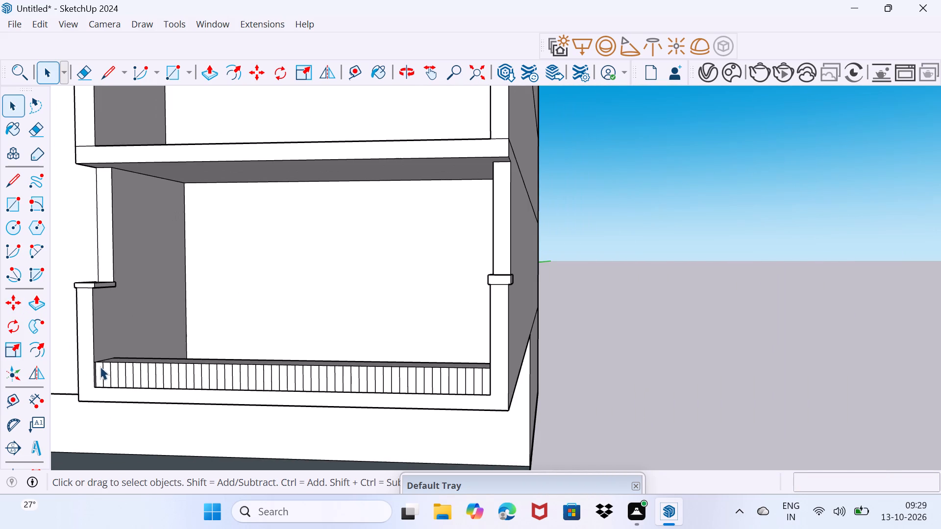
{"action": "middle_click_drag", "start_coordinate": [98, 383], "coordinate": [329, 337]}
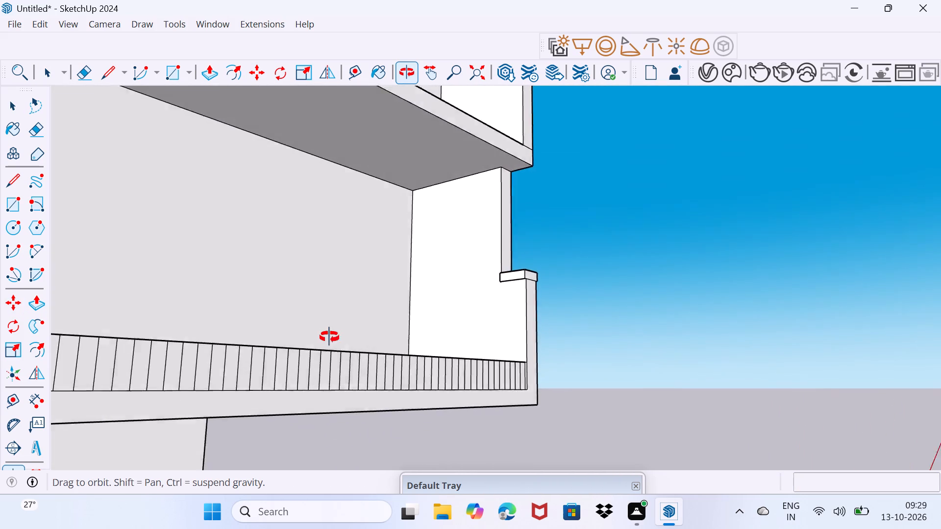
{"action": "middle_click_drag", "start_coordinate": [329, 337], "coordinate": [479, 347]}
{"action": "scroll", "coordinate": [327, 405], "scroll_direction": "up", "scroll_amount": 3}
{"action": "middle_click_drag", "start_coordinate": [319, 404], "coordinate": [252, 412]}
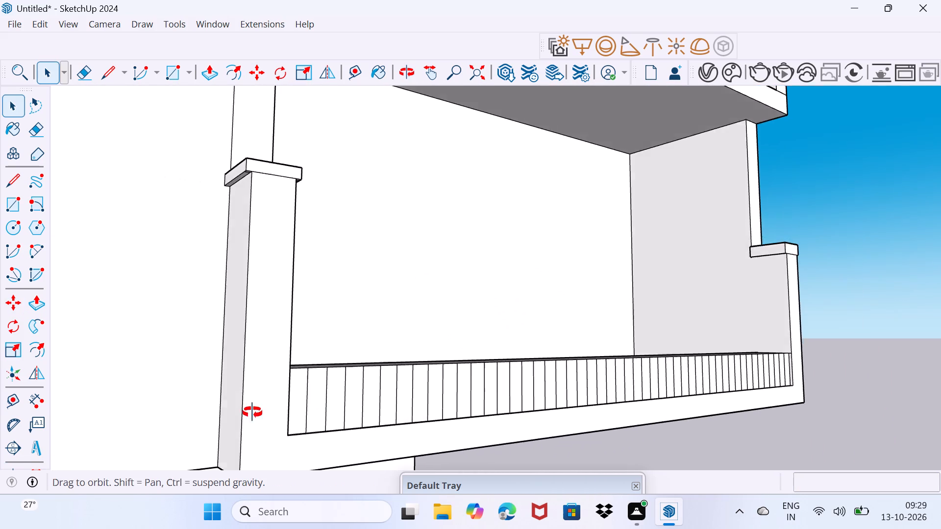
{"action": "middle_click_drag", "start_coordinate": [252, 412], "coordinate": [203, 413]}
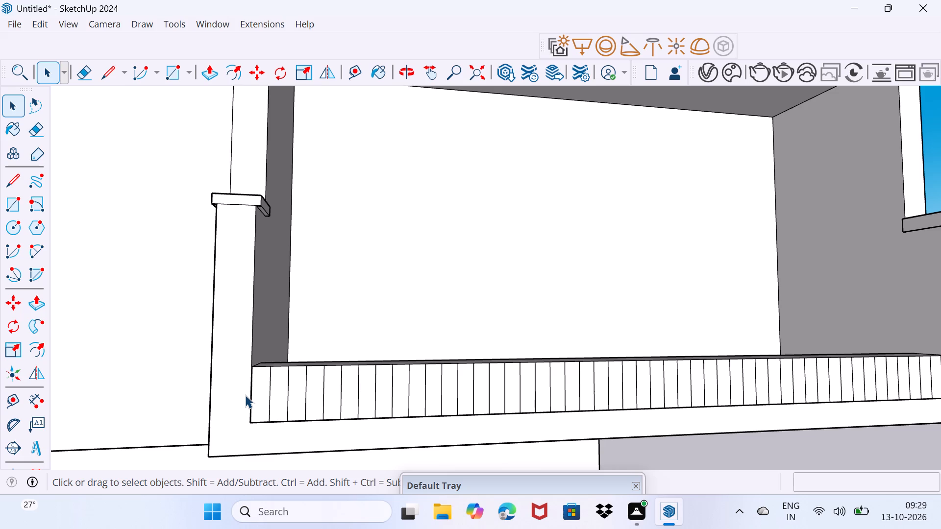
{"action": "middle_click_drag", "start_coordinate": [281, 390], "coordinate": [272, 412]}
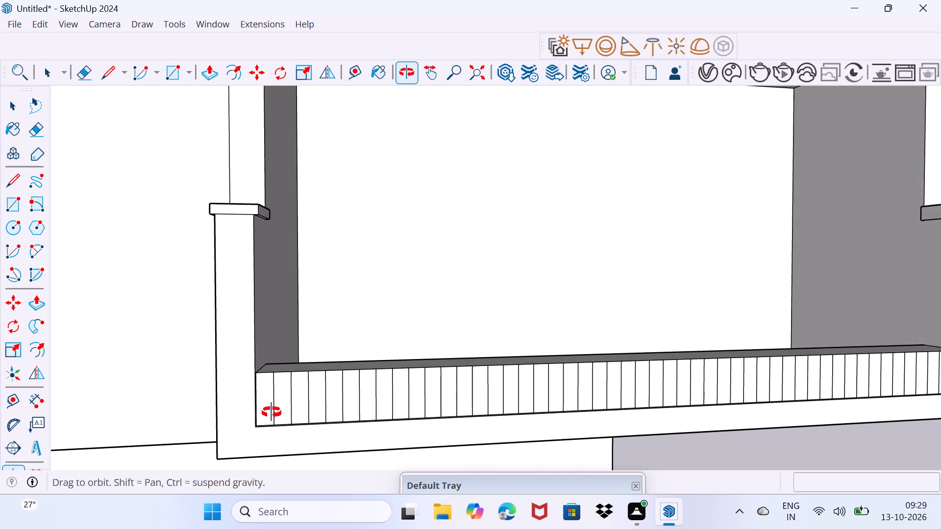
{"action": "middle_click_drag", "start_coordinate": [272, 412], "coordinate": [302, 423]}
{"action": "left_click", "coordinate": [304, 374]}
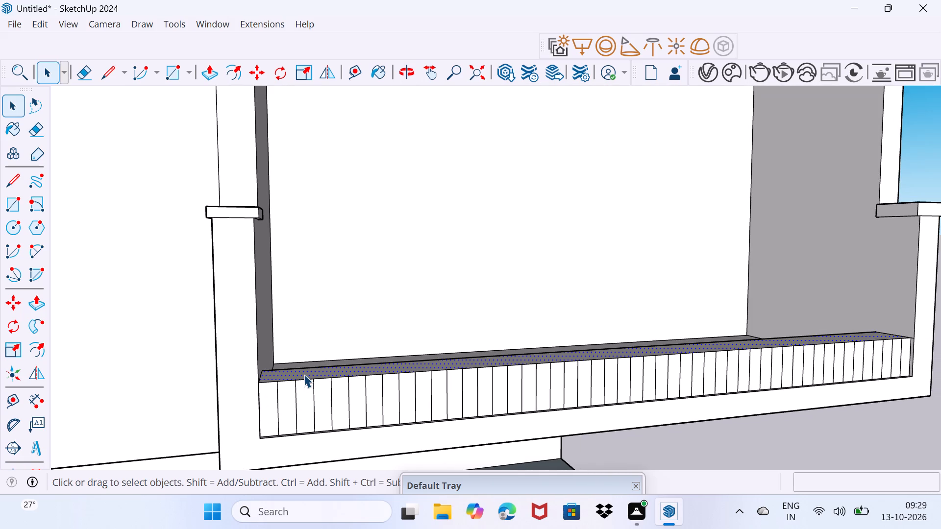
{"action": "key", "text": "p"}
{"action": "left_click", "coordinate": [304, 375]}
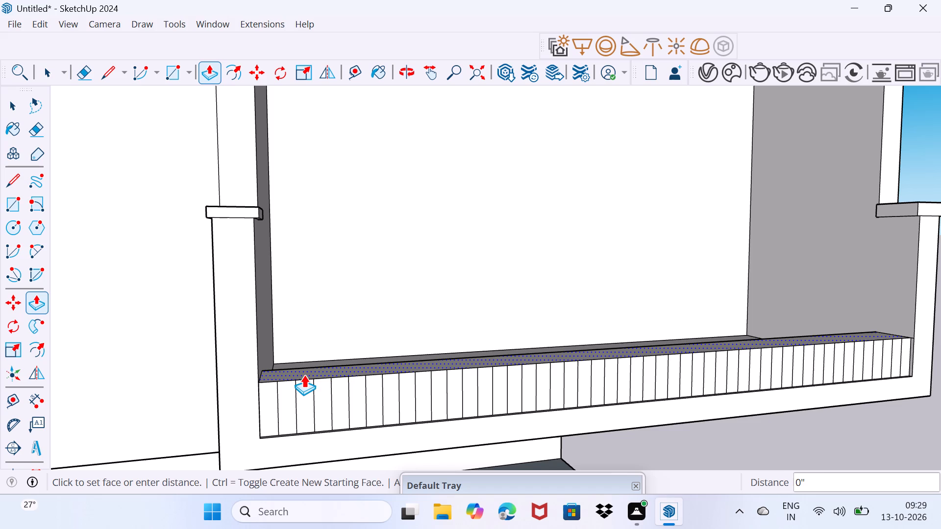
{"action": "left_click", "coordinate": [301, 367]}
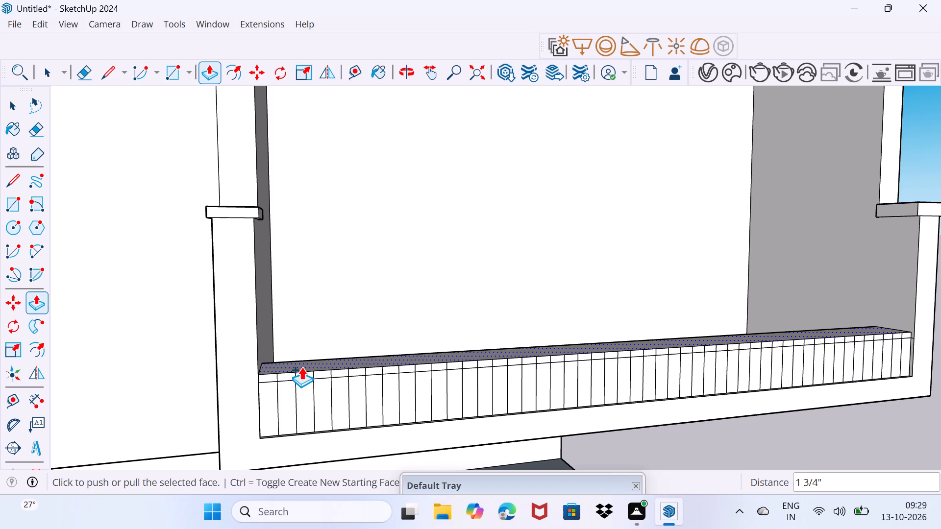
{"action": "key", "text": "space"}
Erase the first two short division segments in the raised band above the strips, starting beside the capped post.
{"action": "left_click_drag", "start_coordinate": [294, 393], "coordinate": [297, 373]}
{"action": "scroll", "coordinate": [274, 384], "scroll_direction": "up", "scroll_amount": 3}
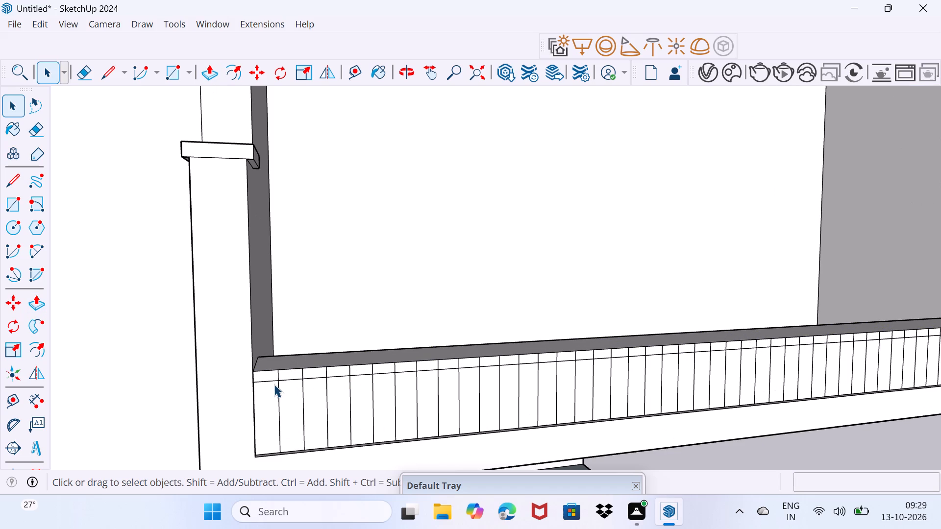
{"action": "middle_click_drag", "start_coordinate": [274, 384], "coordinate": [228, 397], "text": "shift"}
{"action": "scroll", "coordinate": [228, 397], "scroll_direction": "down", "scroll_amount": 1}
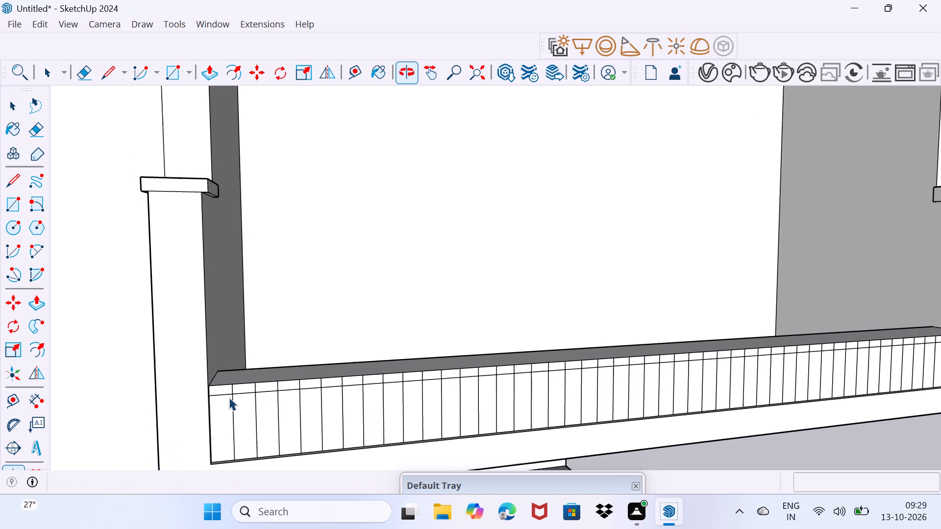
{"action": "scroll", "coordinate": [229, 397], "scroll_direction": "down", "scroll_amount": 2}
{"action": "scroll", "coordinate": [232, 395], "scroll_direction": "up", "scroll_amount": 3}
{"action": "key", "text": "e"}
{"action": "scroll", "coordinate": [232, 395], "scroll_direction": "up", "scroll_amount": 3}
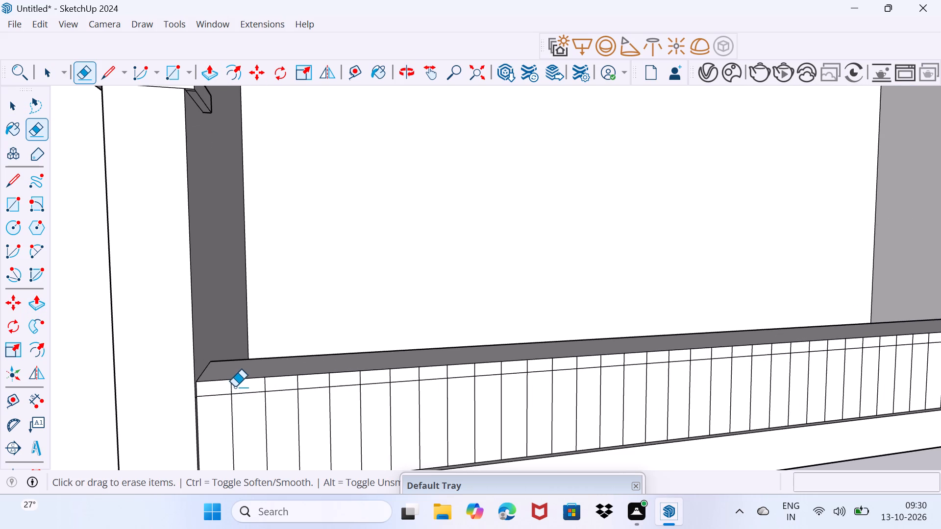
{"action": "left_click", "coordinate": [233, 387]}
{"action": "middle_click_drag", "start_coordinate": [282, 398], "coordinate": [168, 432], "text": "shift"}
{"action": "left_click", "coordinate": [148, 418]}
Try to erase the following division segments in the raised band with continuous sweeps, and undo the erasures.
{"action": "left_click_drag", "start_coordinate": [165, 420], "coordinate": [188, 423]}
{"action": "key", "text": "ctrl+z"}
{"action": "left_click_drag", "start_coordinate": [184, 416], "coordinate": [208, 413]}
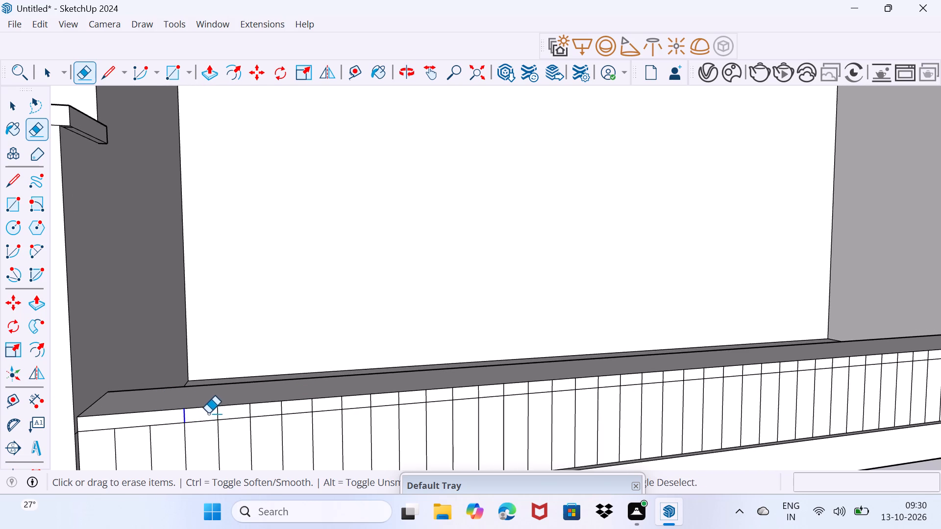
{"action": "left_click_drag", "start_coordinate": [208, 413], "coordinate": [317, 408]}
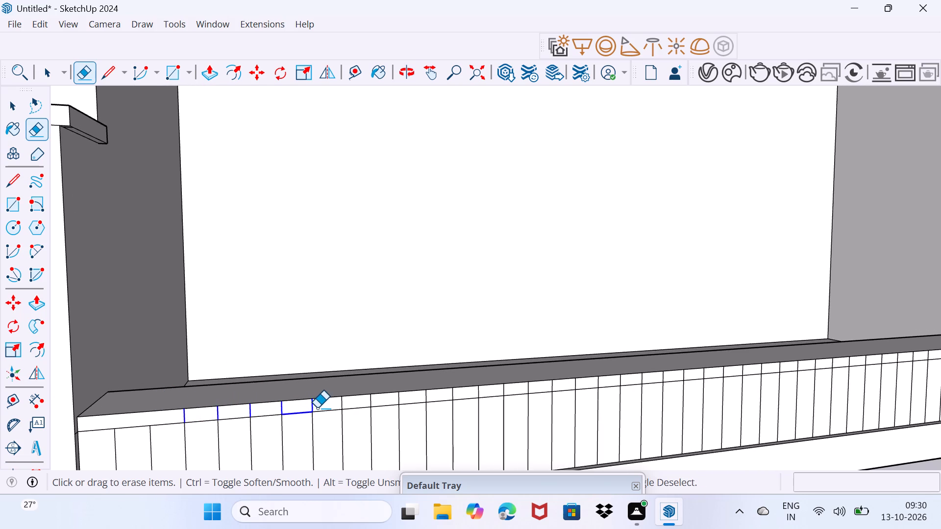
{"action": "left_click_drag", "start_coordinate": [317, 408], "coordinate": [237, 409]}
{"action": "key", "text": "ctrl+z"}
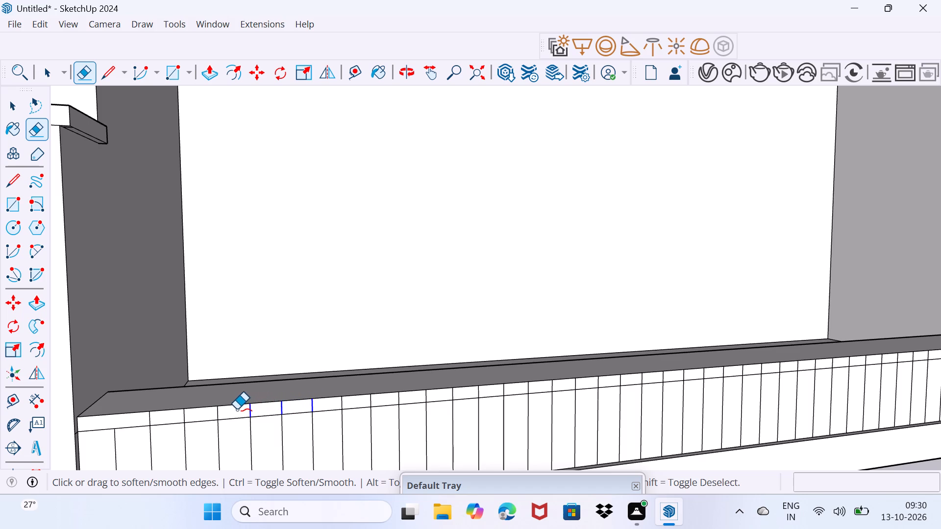
Soften away the third to twelfth short division segments in the raised band with the Eraser, undoing any stray edge removal.
{"action": "left_click_drag", "start_coordinate": [237, 409], "coordinate": [146, 418]}
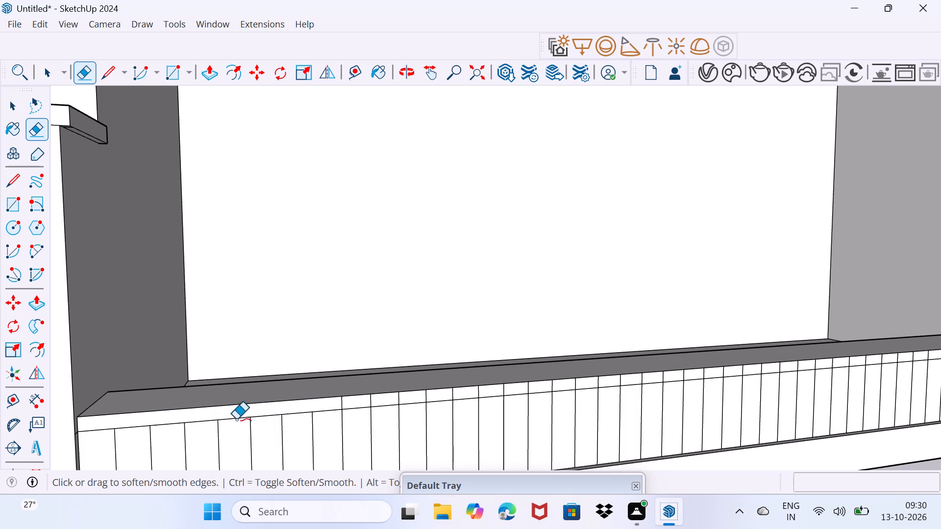
{"action": "left_click_drag", "start_coordinate": [340, 405], "coordinate": [349, 398]}
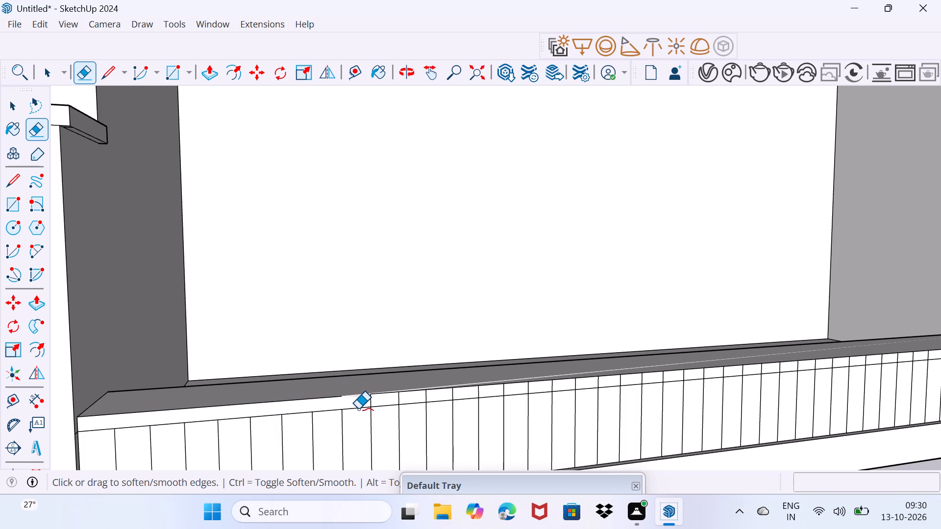
{"action": "key", "text": "ctrl+z"}
{"action": "scroll", "coordinate": [369, 417], "scroll_direction": "up", "scroll_amount": 3}
{"action": "left_click_drag", "start_coordinate": [333, 403], "coordinate": [338, 401]}
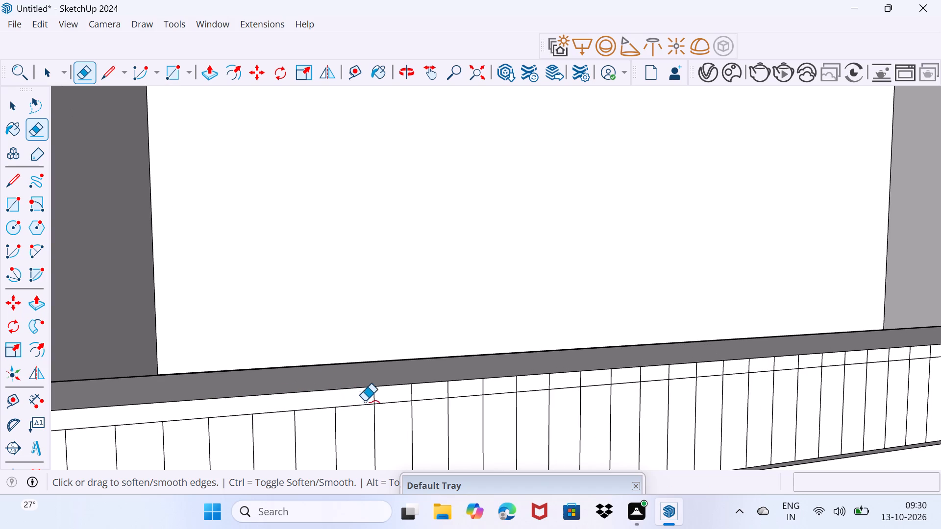
{"action": "left_click", "coordinate": [373, 398]}
{"action": "scroll", "coordinate": [396, 408], "scroll_direction": "down", "scroll_amount": 2}
{"action": "middle_click_drag", "start_coordinate": [403, 412], "coordinate": [177, 413], "text": "shift"}
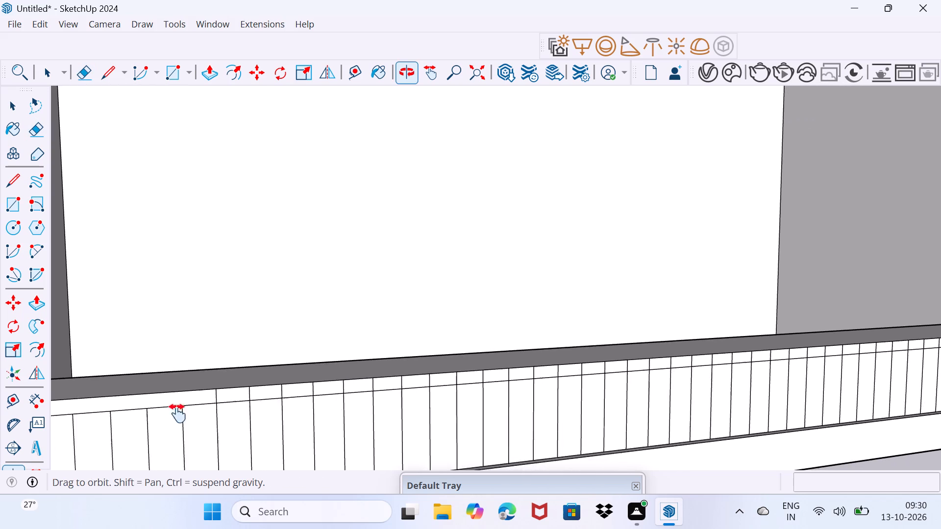
{"action": "middle_click_drag", "start_coordinate": [177, 413], "coordinate": [147, 421], "text": "shift"}
{"action": "left_click", "coordinate": [153, 402]}
{"action": "left_click", "coordinate": [187, 402]}
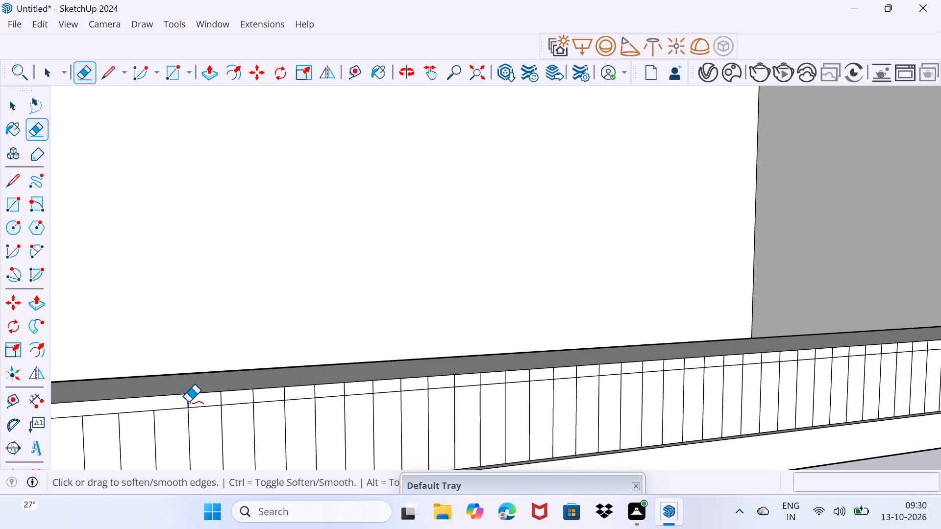
{"action": "left_click", "coordinate": [221, 401]}
{"action": "left_click", "coordinate": [254, 398]}
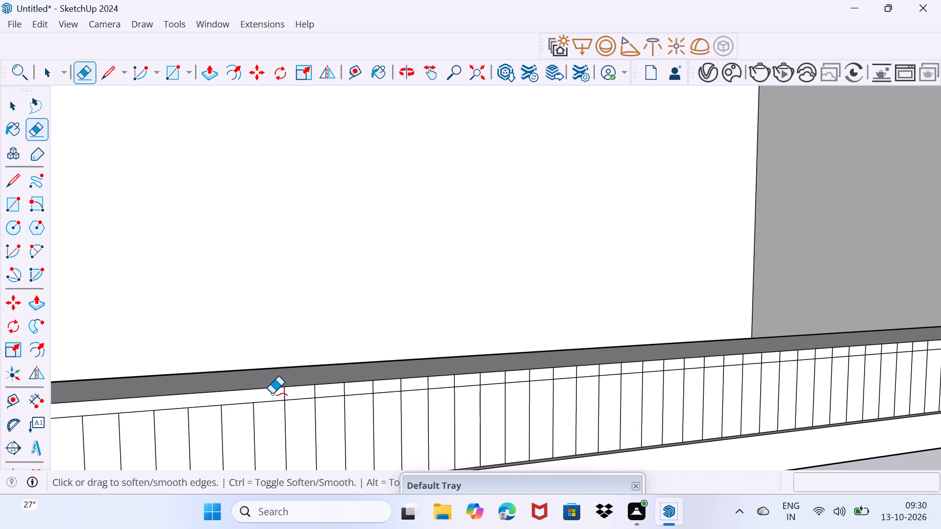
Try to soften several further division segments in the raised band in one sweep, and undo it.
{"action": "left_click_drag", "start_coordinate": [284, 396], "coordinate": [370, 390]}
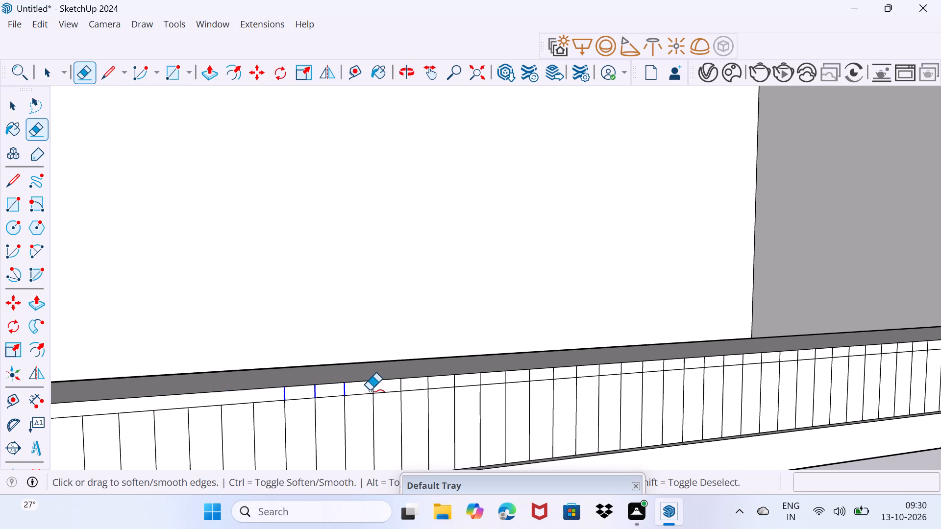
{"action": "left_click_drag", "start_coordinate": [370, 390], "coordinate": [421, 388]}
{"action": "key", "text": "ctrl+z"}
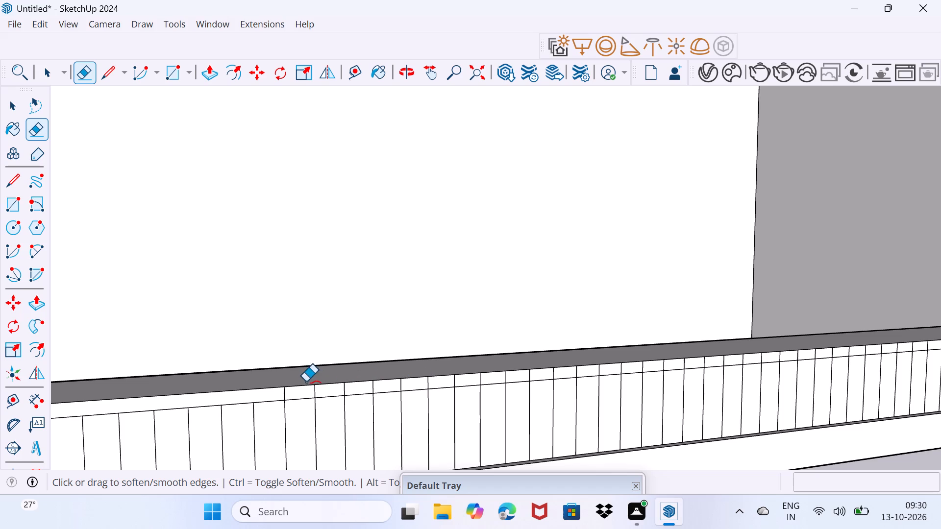
Soften away the thirteenth to eighteenth short division segments in the raised band one at a time.
{"action": "left_click", "coordinate": [286, 397]}
{"action": "scroll", "coordinate": [308, 399], "scroll_direction": "up", "scroll_amount": 2}
{"action": "middle_click_drag", "start_coordinate": [330, 398], "coordinate": [311, 402]}
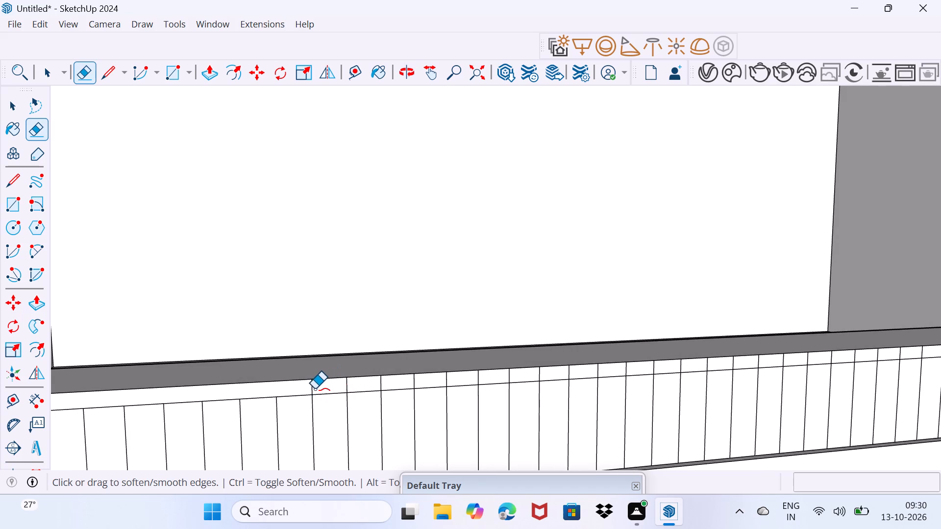
{"action": "left_click", "coordinate": [314, 389]}
{"action": "left_click", "coordinate": [346, 388]}
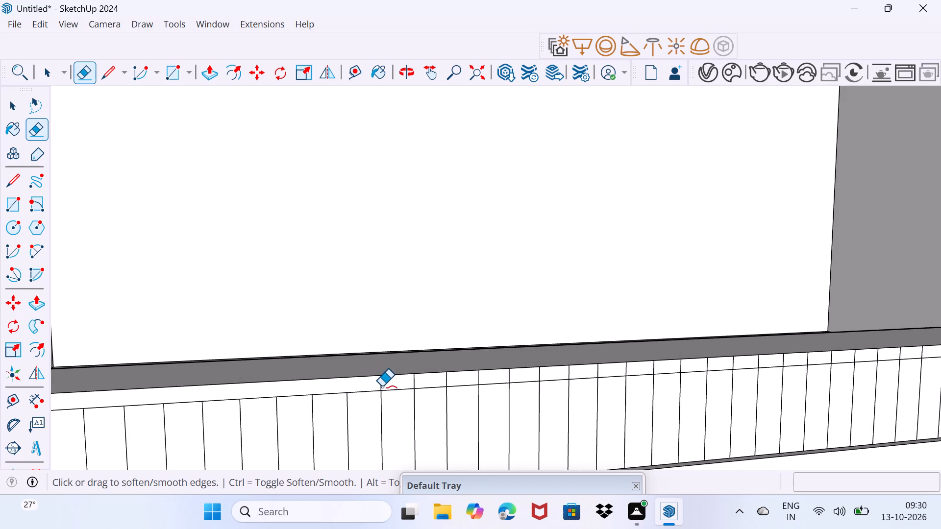
{"action": "left_click", "coordinate": [379, 386]}
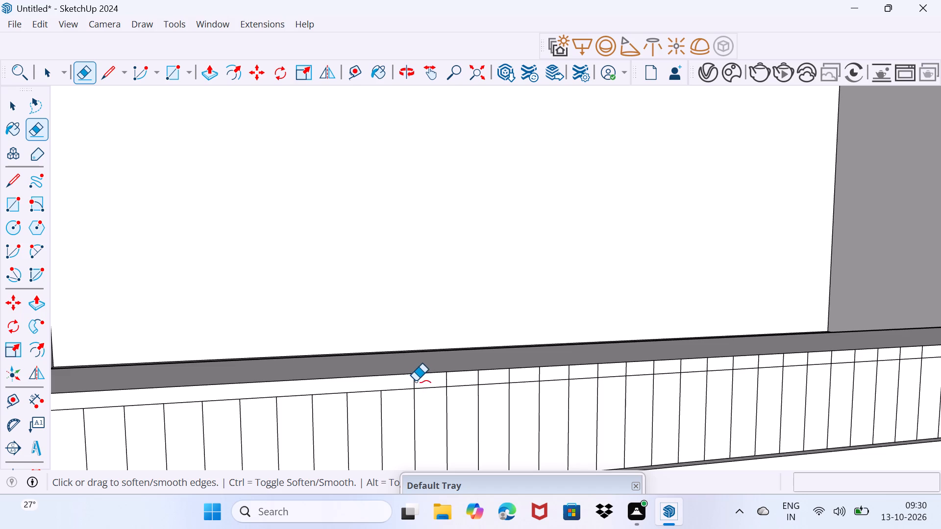
{"action": "left_click", "coordinate": [414, 382]}
{"action": "left_click", "coordinate": [446, 384]}
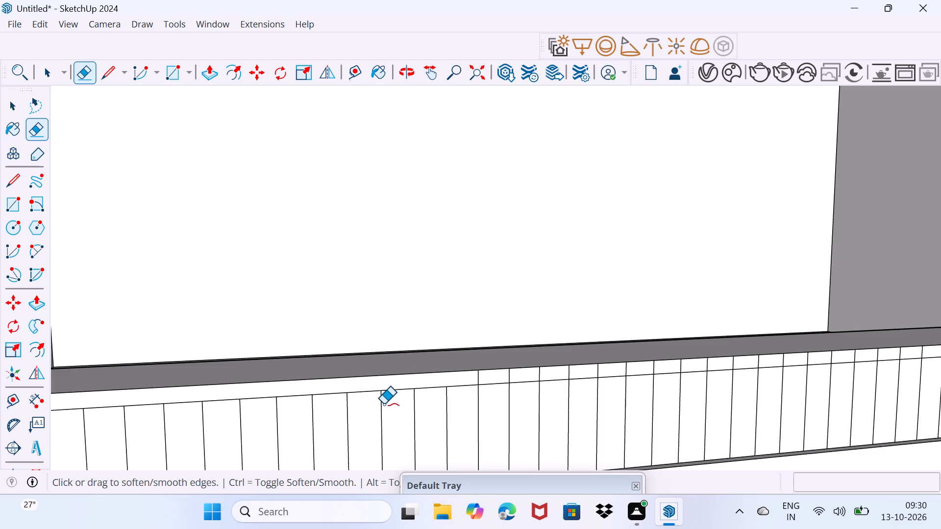
Soften away the nineteenth to twenty-fourth short division segments in the raised band individually, continuing along the railing.
{"action": "left_click", "coordinate": [479, 377]}
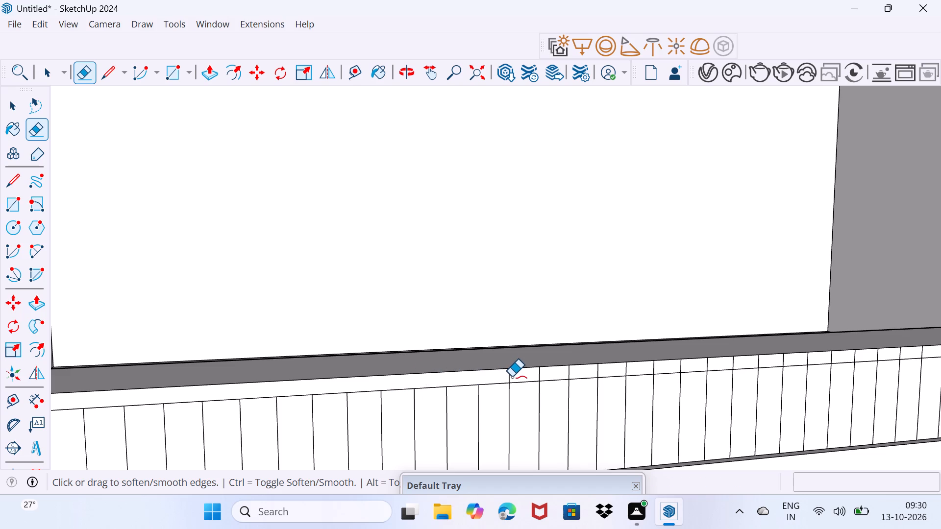
{"action": "left_click", "coordinate": [509, 377]}
{"action": "left_click", "coordinate": [538, 376]}
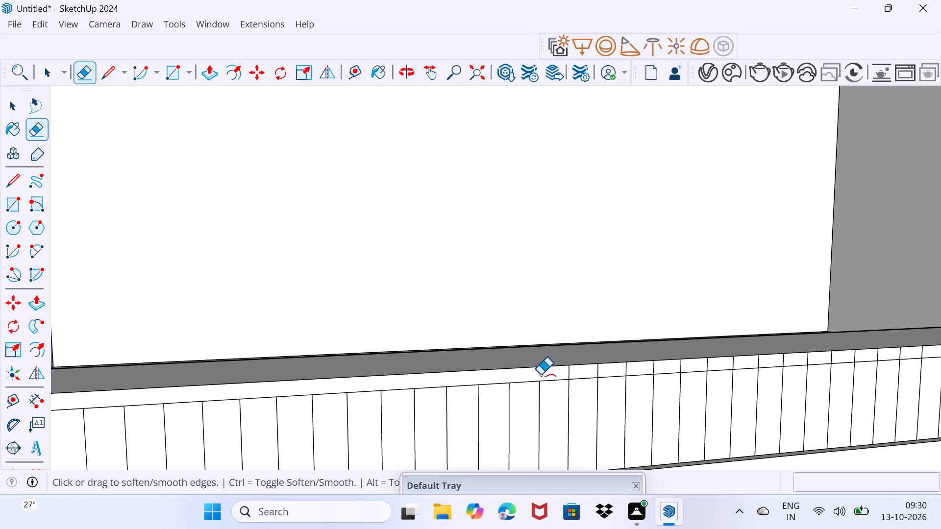
{"action": "left_click", "coordinate": [567, 374]}
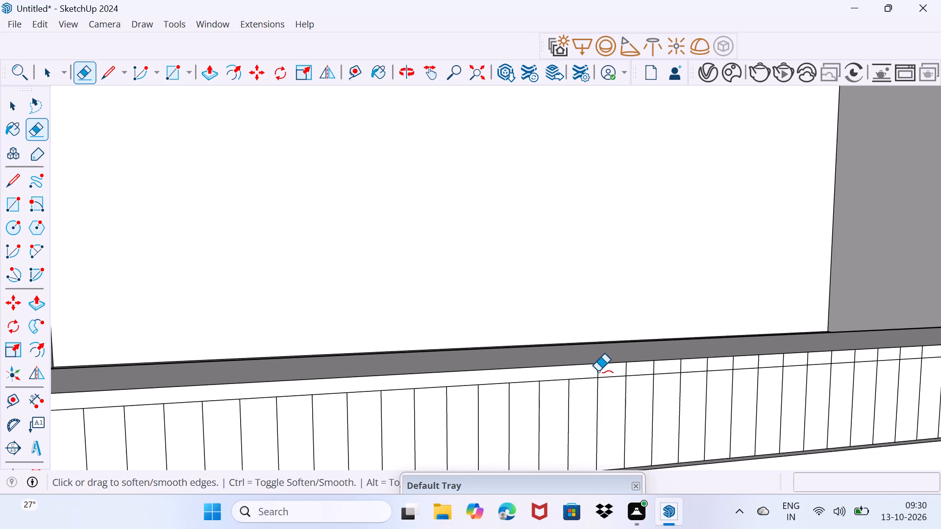
{"action": "left_click", "coordinate": [598, 371]}
{"action": "left_click", "coordinate": [623, 373]}
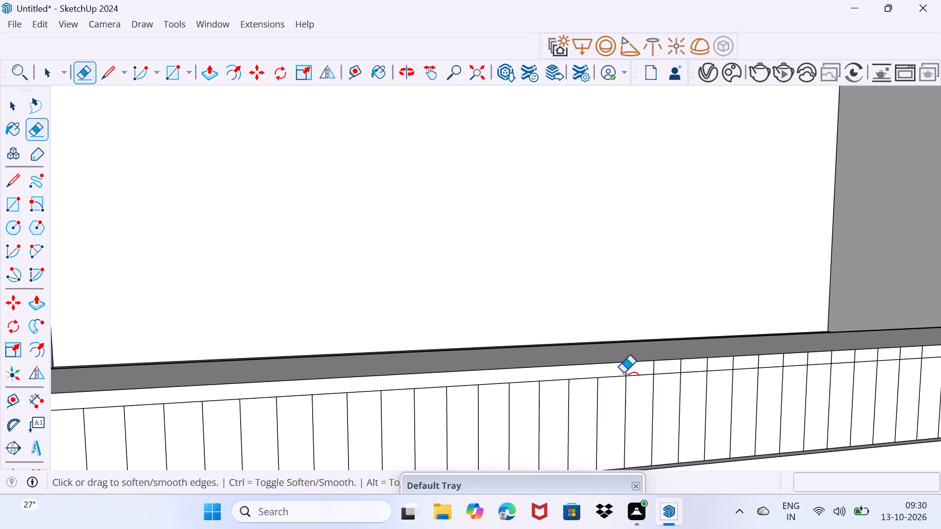
{"action": "left_click", "coordinate": [623, 373]}
{"action": "left_click", "coordinate": [627, 372]}
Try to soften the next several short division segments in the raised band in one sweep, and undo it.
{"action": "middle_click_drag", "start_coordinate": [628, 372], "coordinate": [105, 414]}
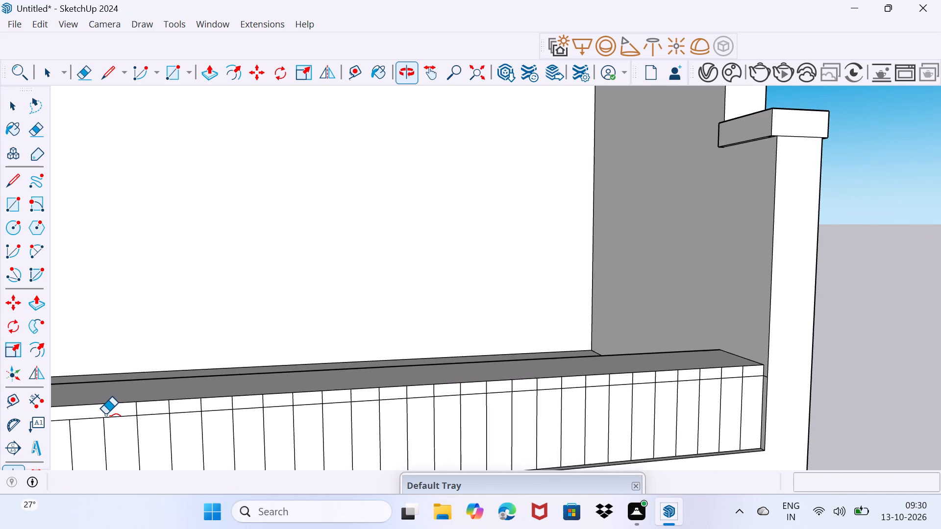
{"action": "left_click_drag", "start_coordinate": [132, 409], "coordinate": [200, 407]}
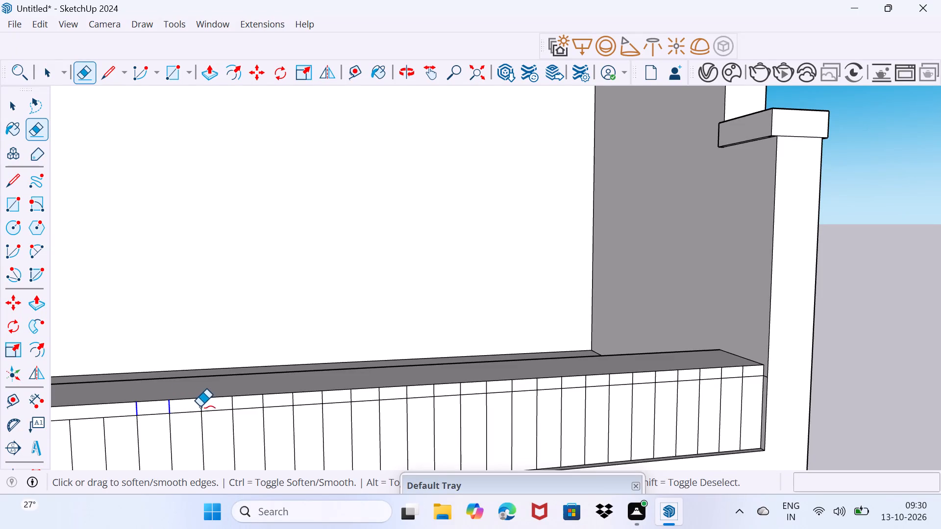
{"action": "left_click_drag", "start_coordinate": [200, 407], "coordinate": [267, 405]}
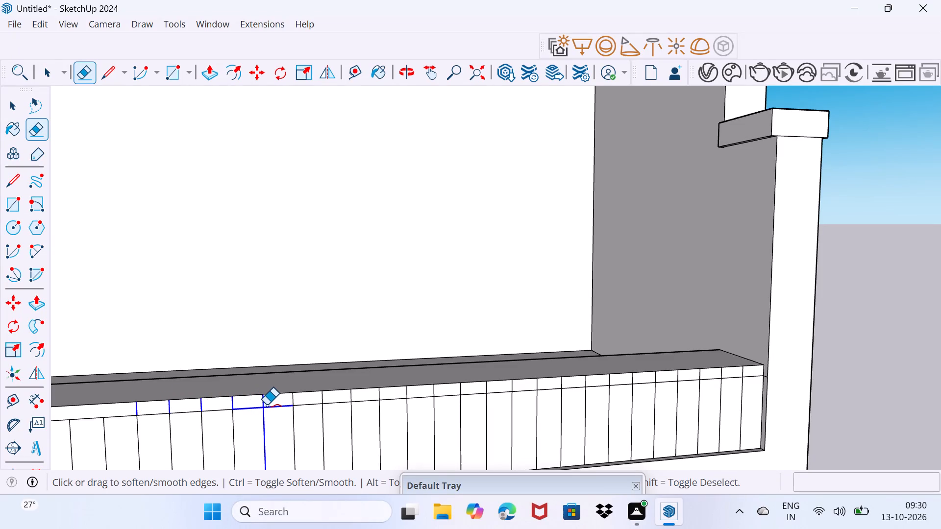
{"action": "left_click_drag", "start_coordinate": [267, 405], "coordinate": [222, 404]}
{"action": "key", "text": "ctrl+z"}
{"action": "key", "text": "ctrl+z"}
Soften away the next eight short division segments in the raised band individually, beginning with the one restored by the undo.
{"action": "left_click", "coordinate": [70, 417]}
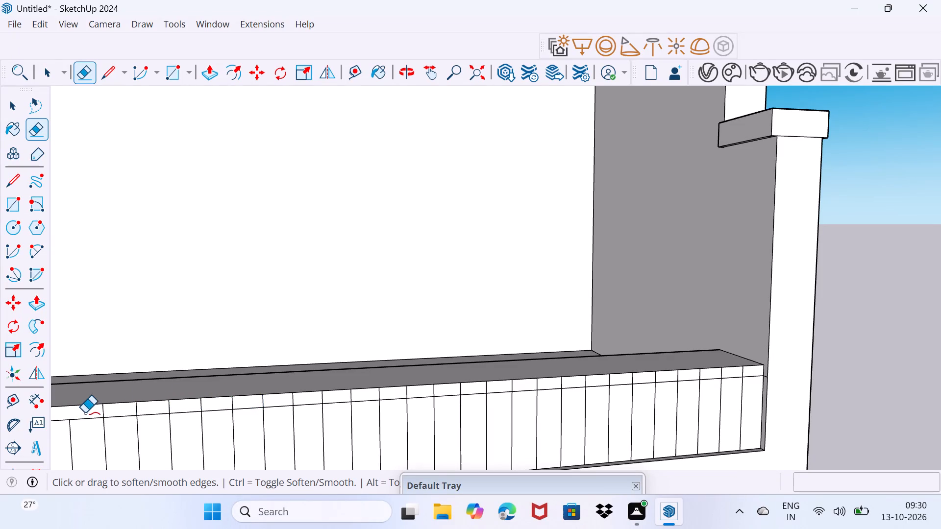
{"action": "left_click_drag", "start_coordinate": [106, 410], "coordinate": [98, 410]}
{"action": "left_click", "coordinate": [136, 409]}
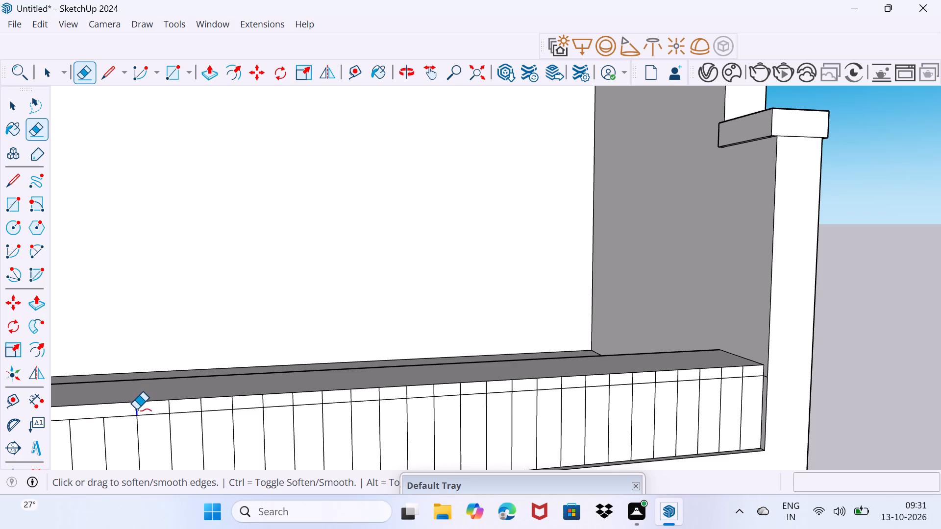
{"action": "left_click", "coordinate": [170, 409]}
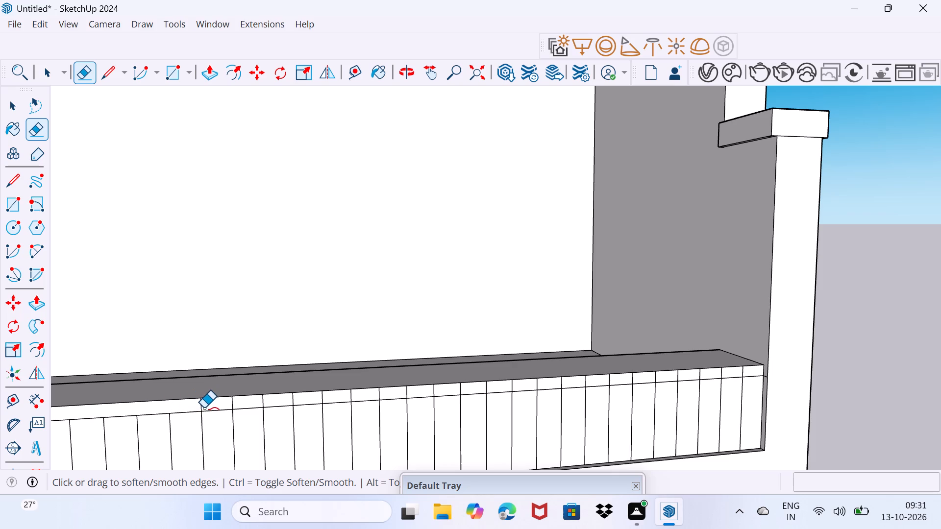
{"action": "left_click", "coordinate": [203, 408]}
{"action": "left_click", "coordinate": [231, 405]}
{"action": "left_click_drag", "start_coordinate": [260, 402], "coordinate": [267, 400]}
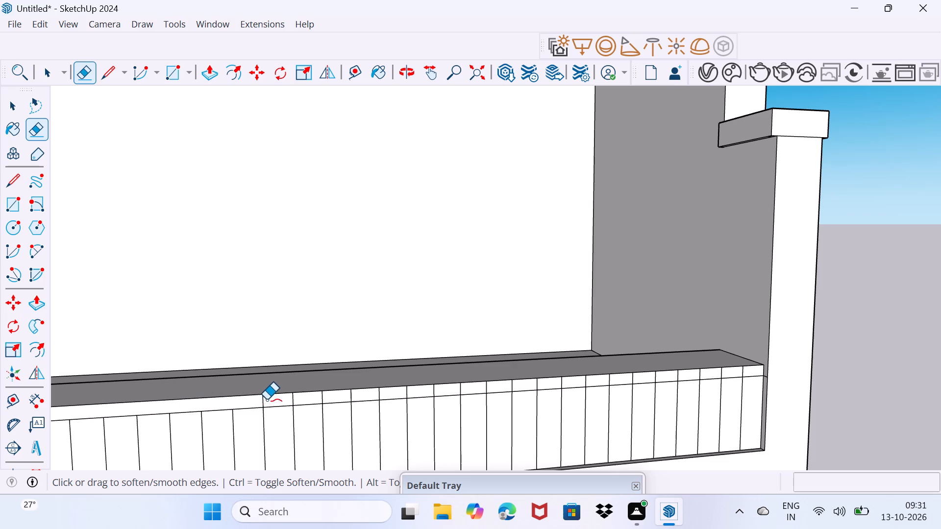
{"action": "left_click_drag", "start_coordinate": [267, 400], "coordinate": [272, 399]}
{"action": "left_click_drag", "start_coordinate": [292, 402], "coordinate": [283, 403]}
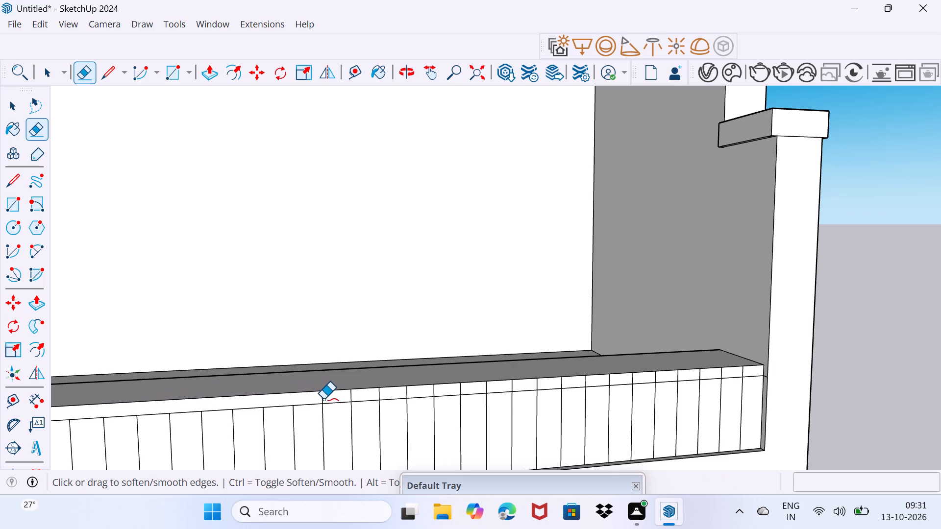
{"action": "left_click_drag", "start_coordinate": [311, 399], "coordinate": [330, 399]}
Soften away the remaining short division segments in the raised band as far as the balcony's end post.
{"action": "left_click", "coordinate": [351, 398]}
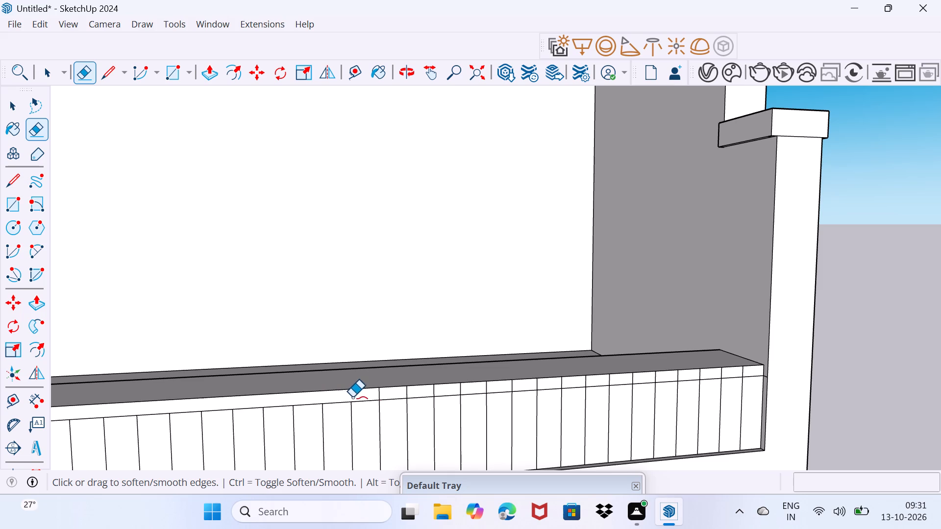
{"action": "left_click", "coordinate": [376, 397]}
{"action": "left_click", "coordinate": [380, 396]}
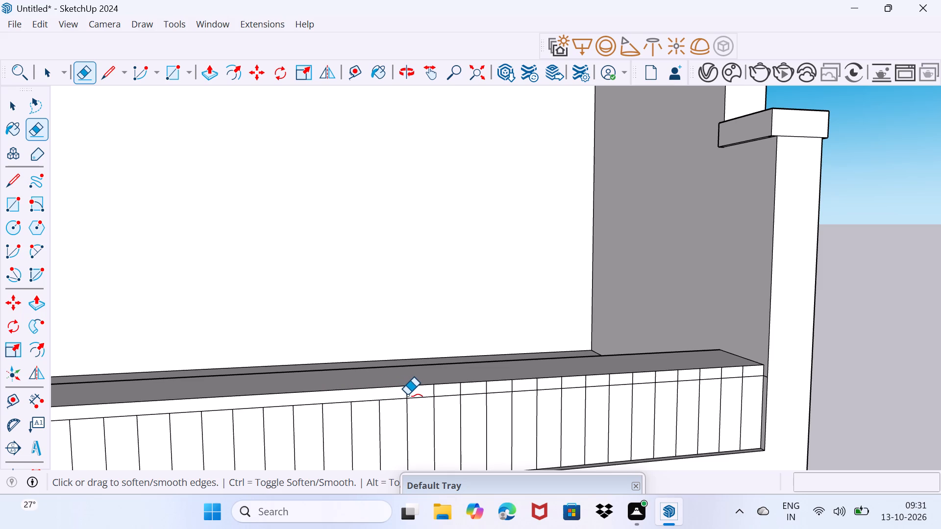
{"action": "left_click", "coordinate": [408, 395]}
{"action": "left_click", "coordinate": [432, 391]}
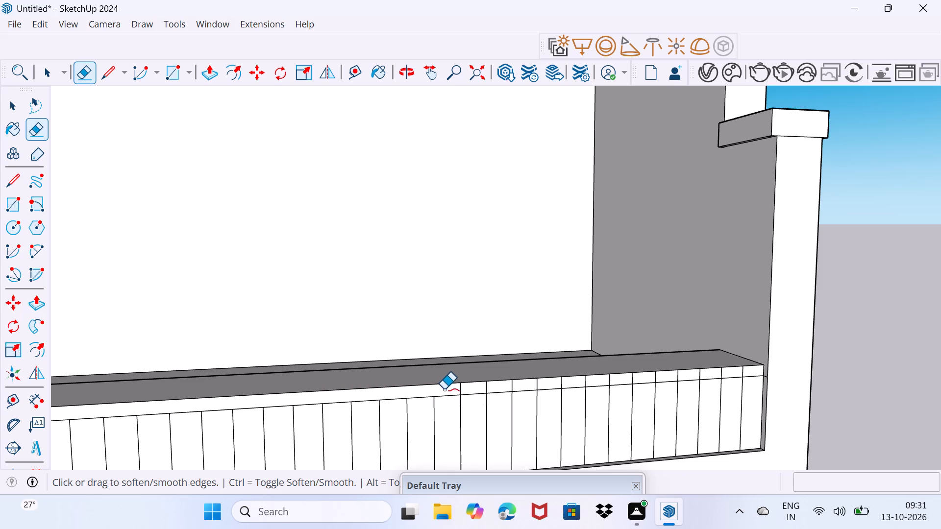
{"action": "left_click", "coordinate": [462, 391]}
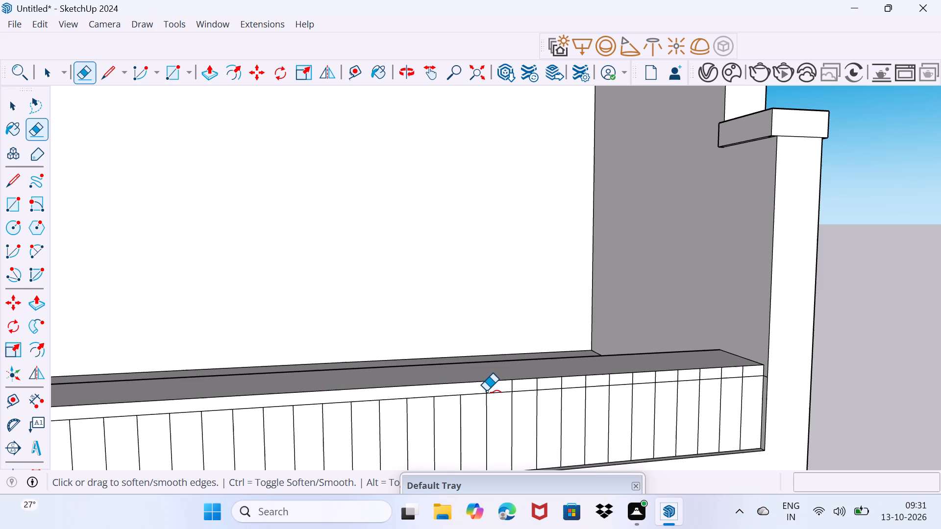
{"action": "left_click", "coordinate": [486, 388]}
{"action": "left_click", "coordinate": [510, 386]}
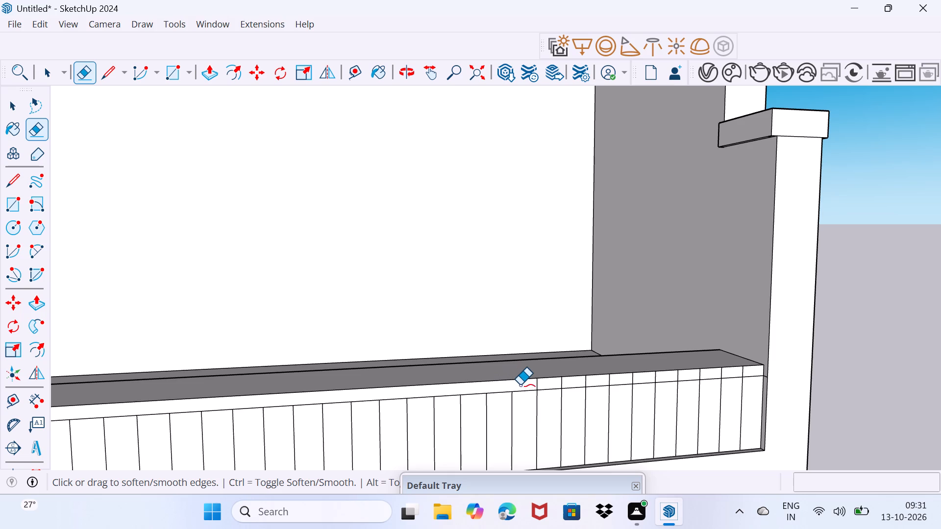
{"action": "left_click", "coordinate": [536, 386]}
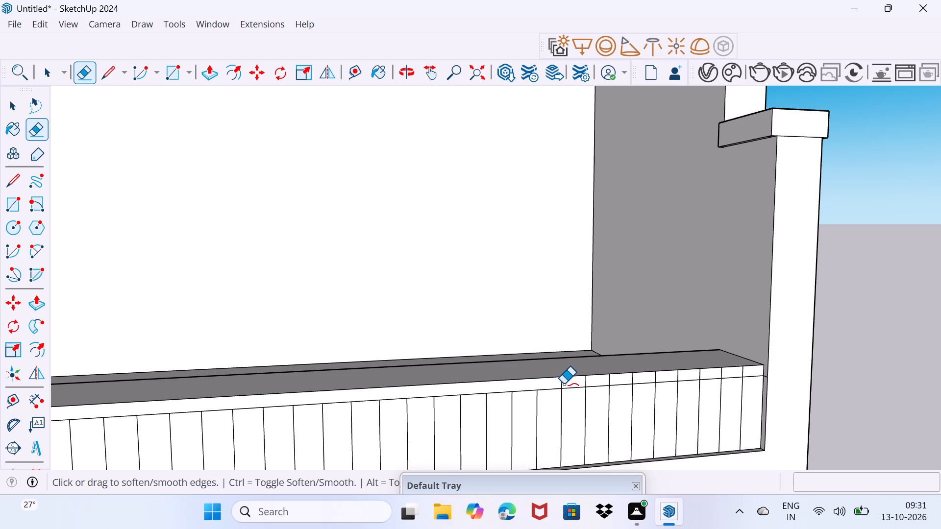
{"action": "left_click", "coordinate": [564, 384]}
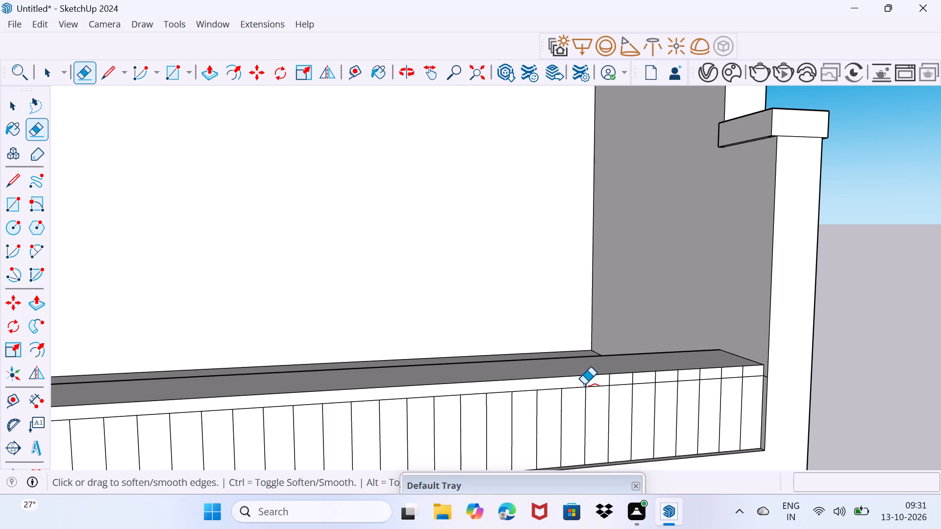
{"action": "left_click_drag", "start_coordinate": [584, 382], "coordinate": [624, 378]}
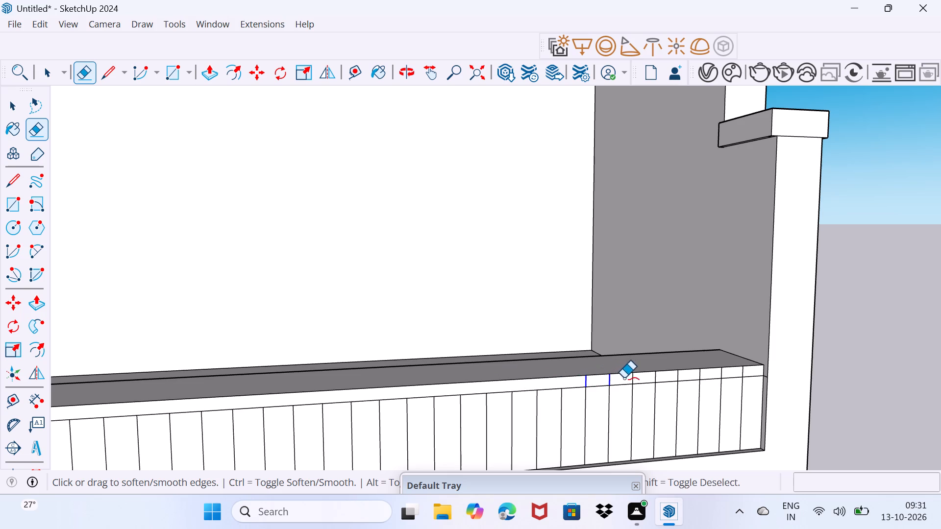
{"action": "left_click_drag", "start_coordinate": [624, 378], "coordinate": [755, 372]}
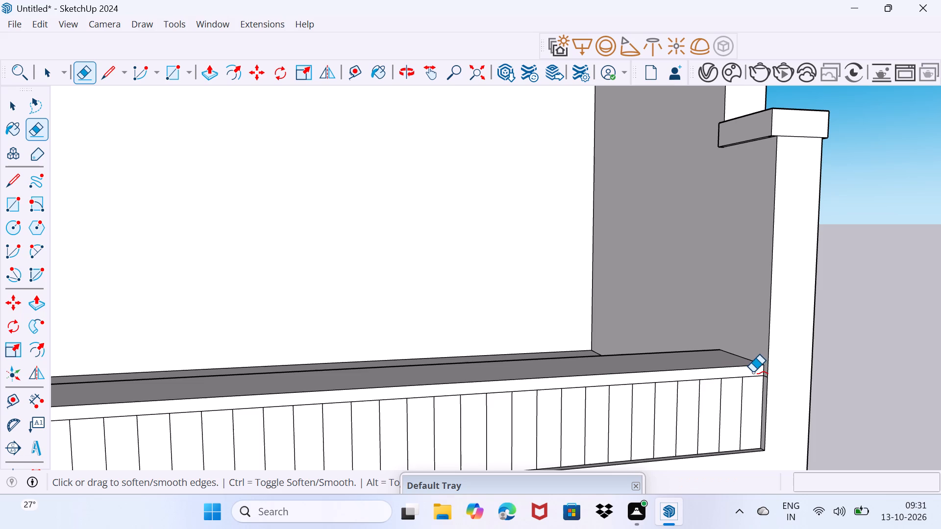
Push/Pull the top face of the railing in the neighbouring balcony up 1", keeping the starting face.
{"action": "scroll", "coordinate": [438, 442], "scroll_direction": "down", "scroll_amount": 10}
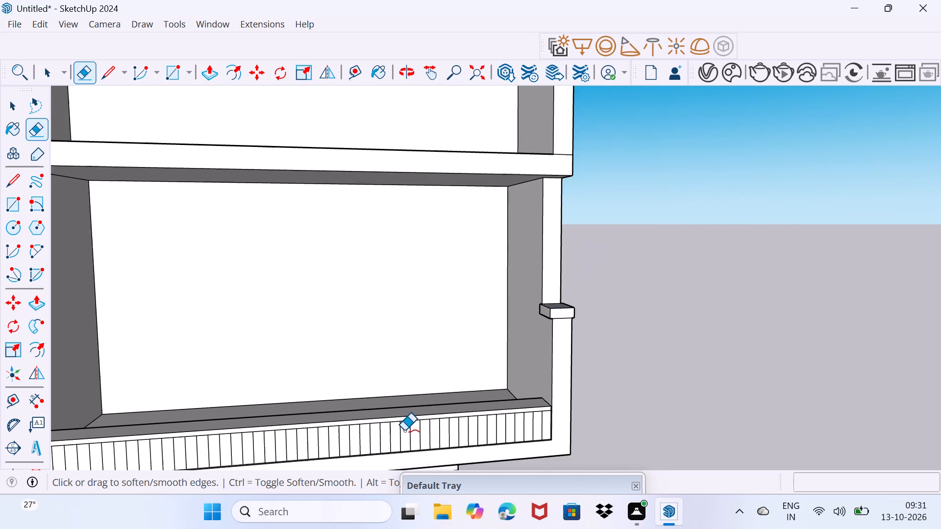
{"action": "scroll", "coordinate": [404, 431], "scroll_direction": "down", "scroll_amount": 15}
{"action": "scroll", "coordinate": [56, 450], "scroll_direction": "up", "scroll_amount": 3}
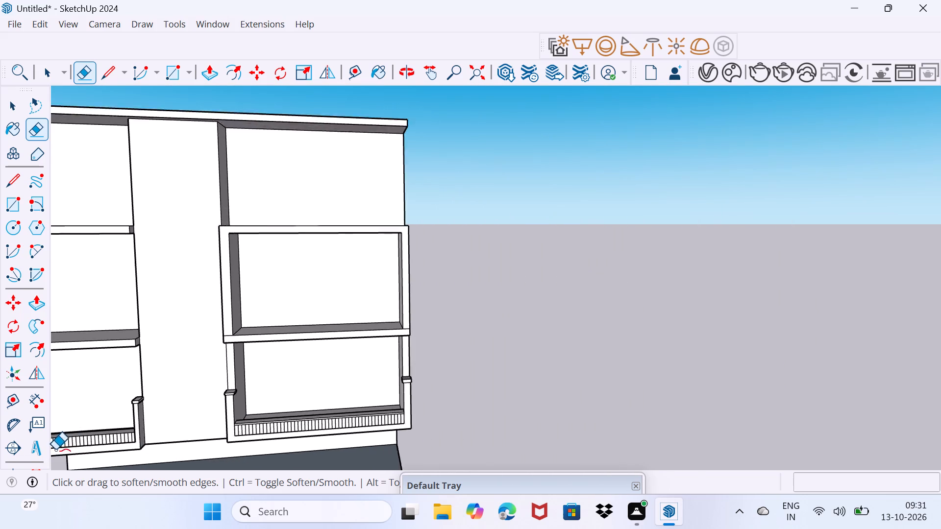
{"action": "scroll", "coordinate": [55, 450], "scroll_direction": "up", "scroll_amount": 13}
{"action": "scroll", "coordinate": [96, 440], "scroll_direction": "up", "scroll_amount": 1}
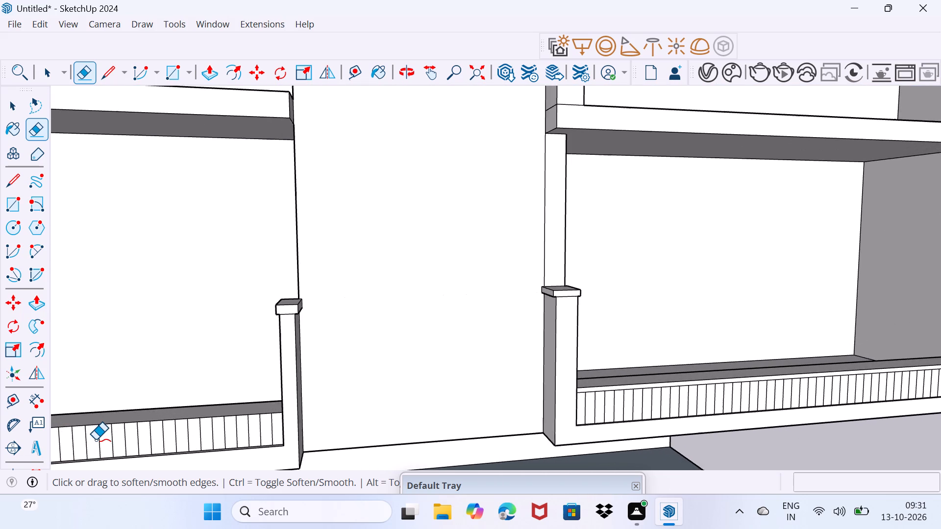
{"action": "scroll", "coordinate": [96, 440], "scroll_direction": "up", "scroll_amount": 1}
{"action": "key", "text": "space"}
{"action": "left_click", "coordinate": [164, 411]}
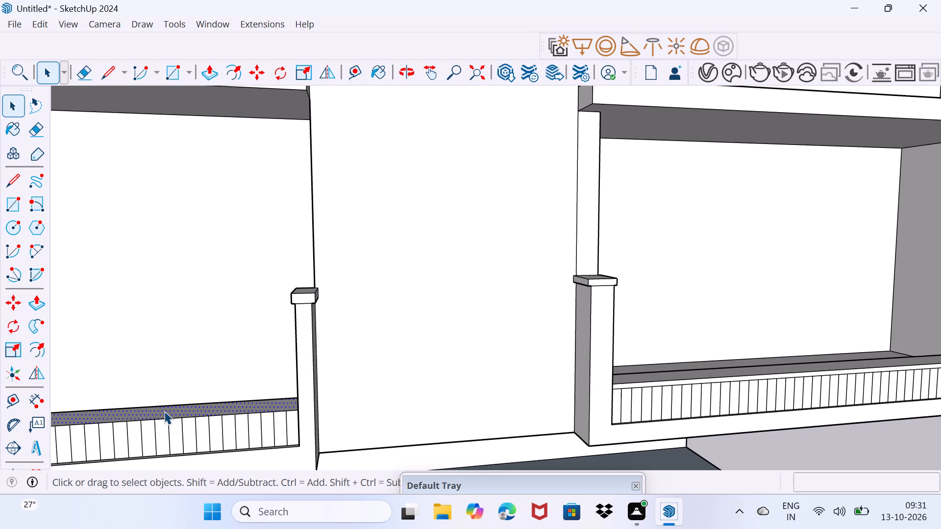
{"action": "key", "text": "p"}
{"action": "left_click", "coordinate": [164, 411]}
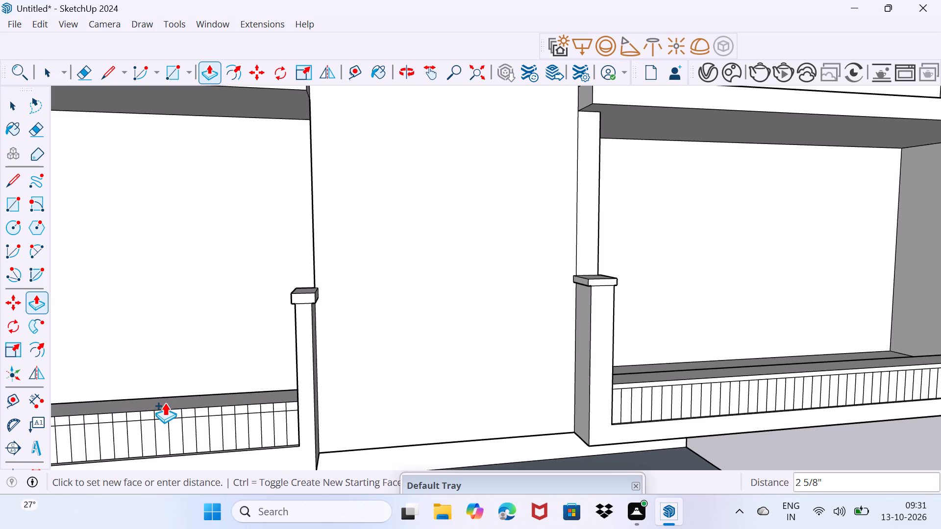
{"action": "key", "text": "1"}
{"action": "key", "text": "shift+quotedbl"}
{"action": "key", "text": "Return"}
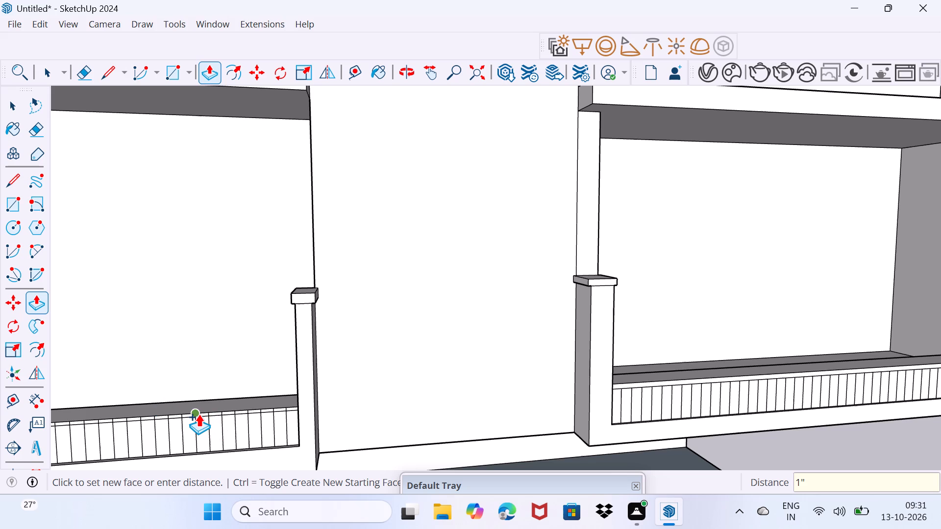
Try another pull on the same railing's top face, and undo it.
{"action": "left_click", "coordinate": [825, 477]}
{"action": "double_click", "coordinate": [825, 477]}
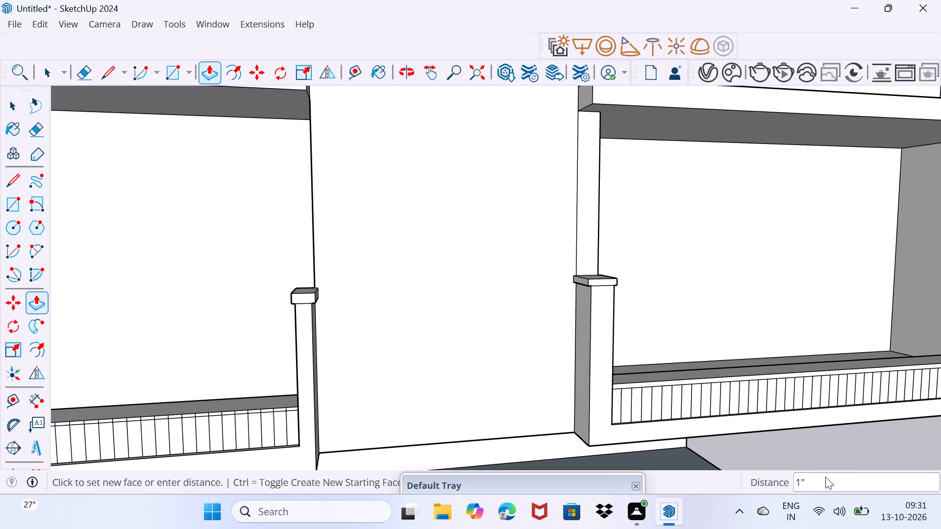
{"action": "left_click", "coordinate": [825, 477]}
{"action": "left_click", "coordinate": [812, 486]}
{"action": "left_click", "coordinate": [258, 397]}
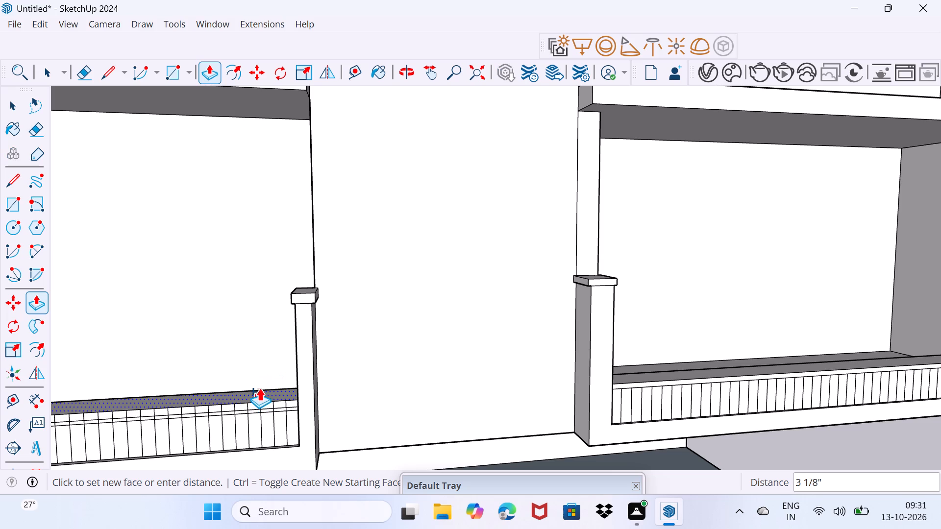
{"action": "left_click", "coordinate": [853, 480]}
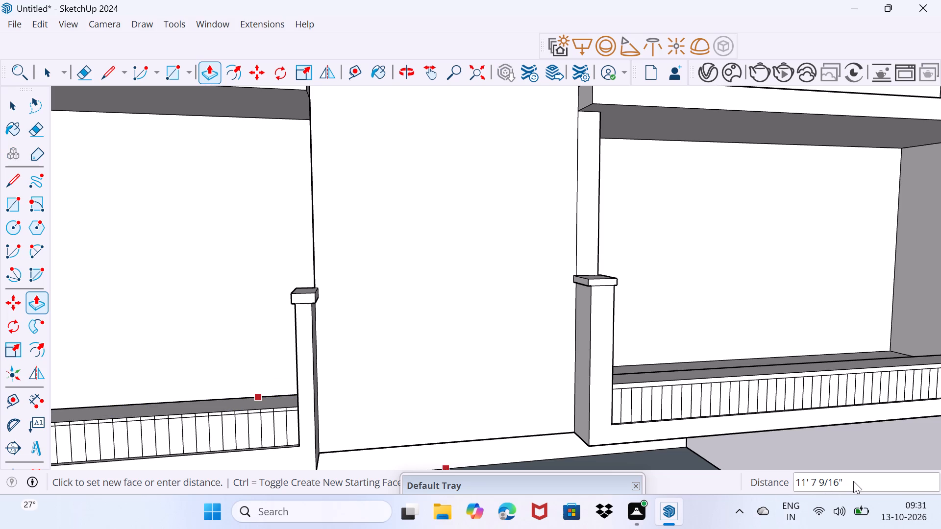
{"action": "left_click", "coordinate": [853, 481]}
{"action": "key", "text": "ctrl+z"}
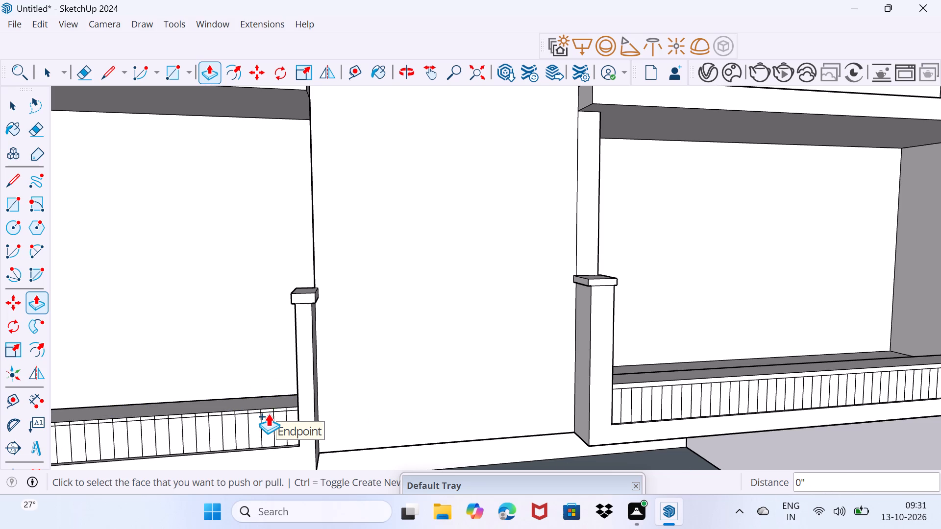
Push/Pull the same railing's top face up another 1", keeping the starting face.
{"action": "left_click", "coordinate": [249, 402]}
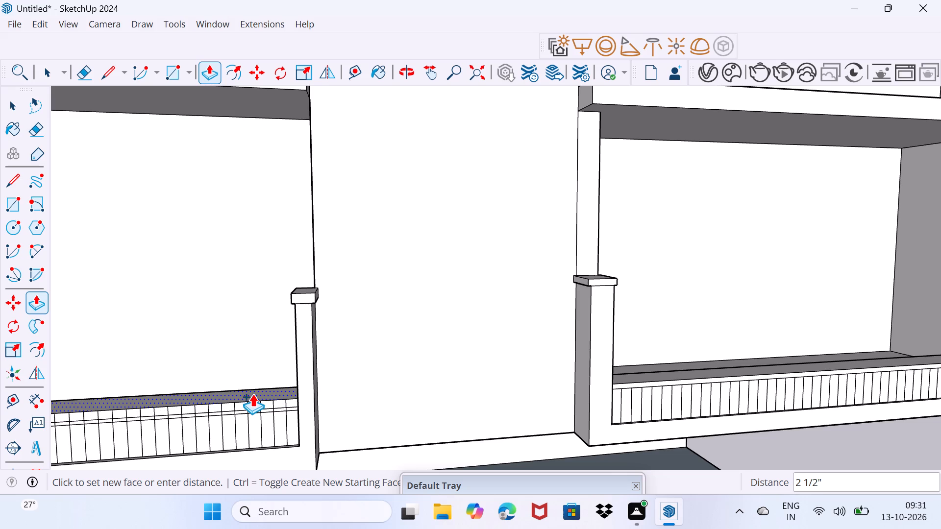
{"action": "key", "text": "1"}
{"action": "key", "text": "shift+quotedbl"}
{"action": "key", "text": "Return"}
Erase the extra horizontal line and short division segments in the railing's top band, along the stretch nearest the end post.
{"action": "scroll", "coordinate": [231, 437], "scroll_direction": "up", "scroll_amount": 3}
{"action": "type", "text": "c"}
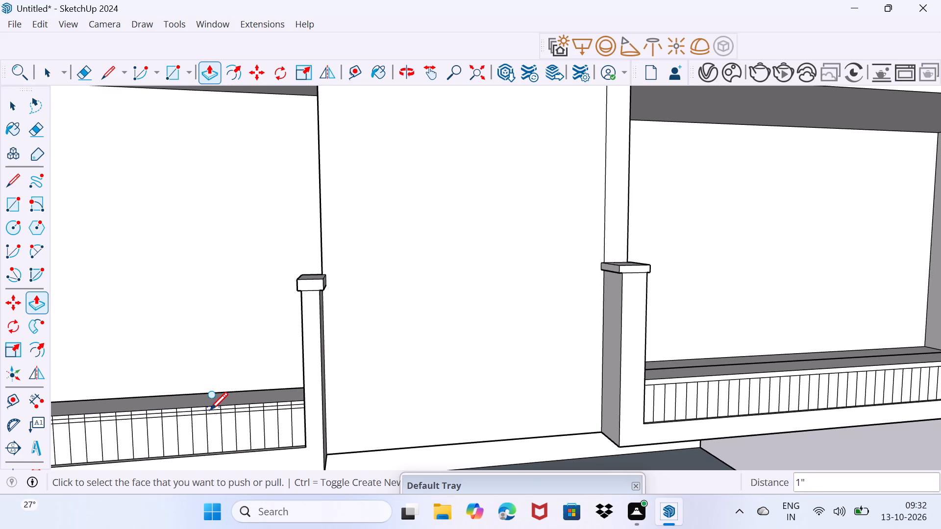
{"action": "key", "text": "space"}
{"action": "scroll", "coordinate": [203, 411], "scroll_direction": "up", "scroll_amount": 12}
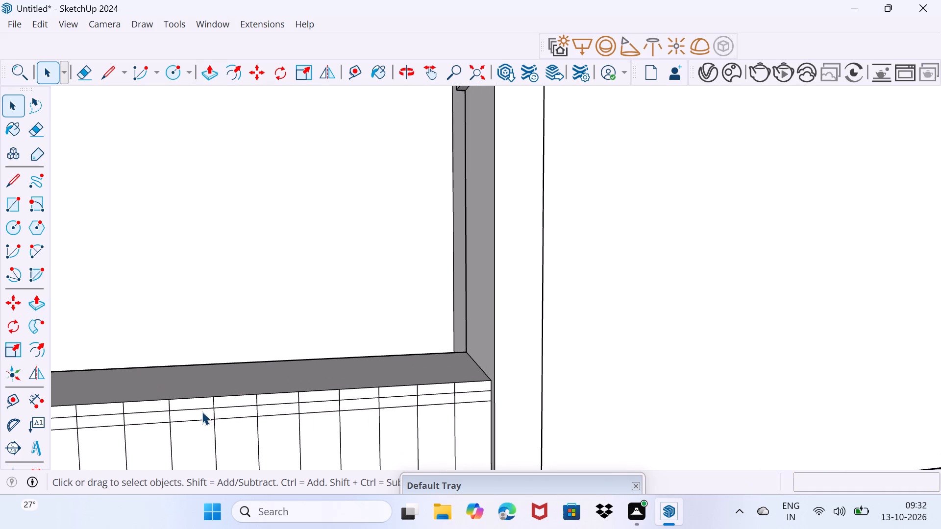
{"action": "key", "text": "e"}
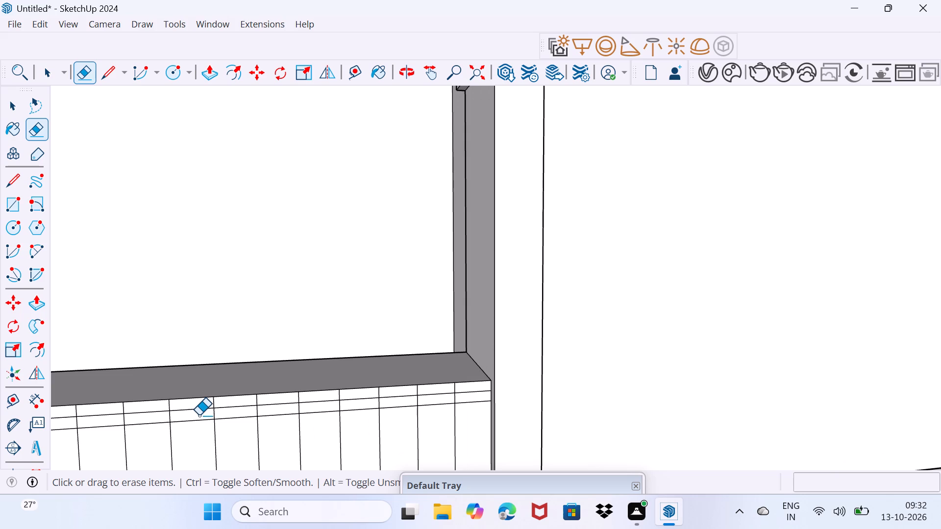
{"action": "left_click", "coordinate": [198, 413]}
{"action": "left_click", "coordinate": [201, 408]}
{"action": "left_click_drag", "start_coordinate": [208, 409], "coordinate": [218, 410]}
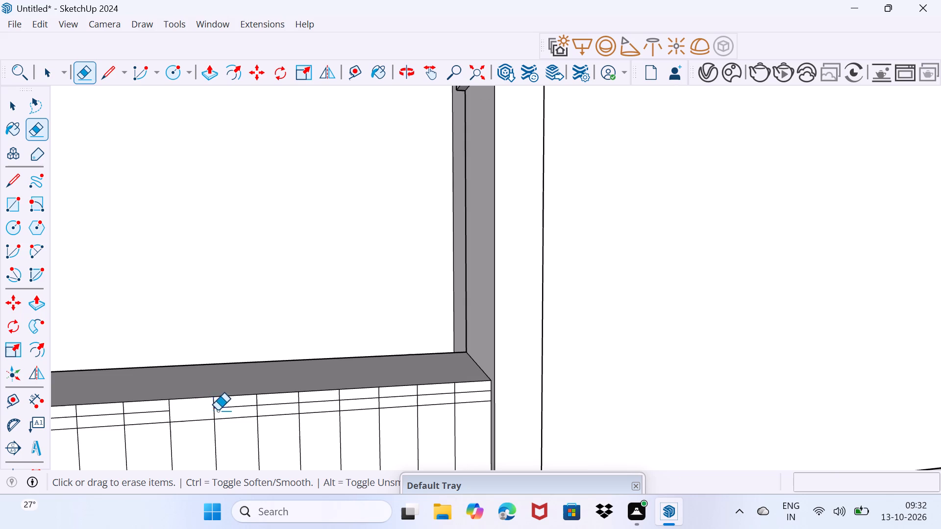
{"action": "left_click_drag", "start_coordinate": [218, 410], "coordinate": [223, 410]}
{"action": "left_click_drag", "start_coordinate": [261, 408], "coordinate": [249, 408]}
{"action": "left_click_drag", "start_coordinate": [259, 408], "coordinate": [302, 402]}
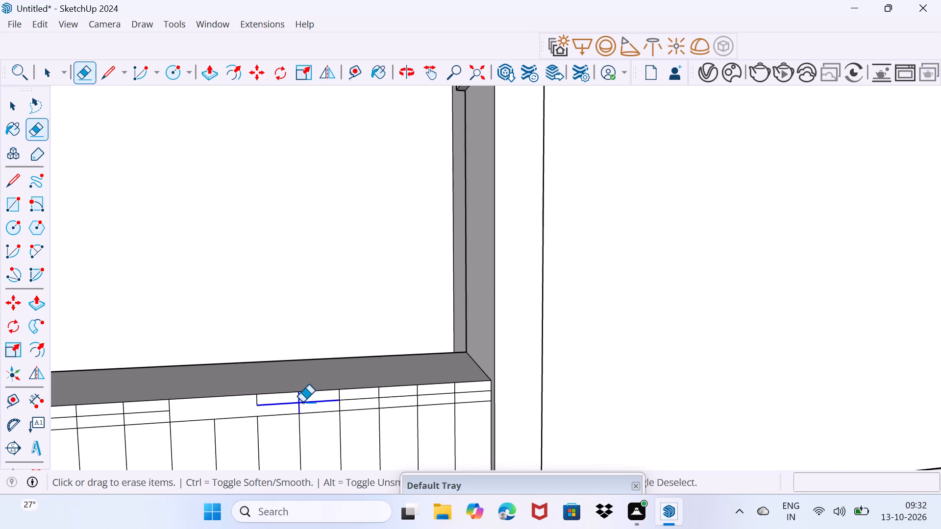
{"action": "left_click_drag", "start_coordinate": [302, 402], "coordinate": [460, 396]}
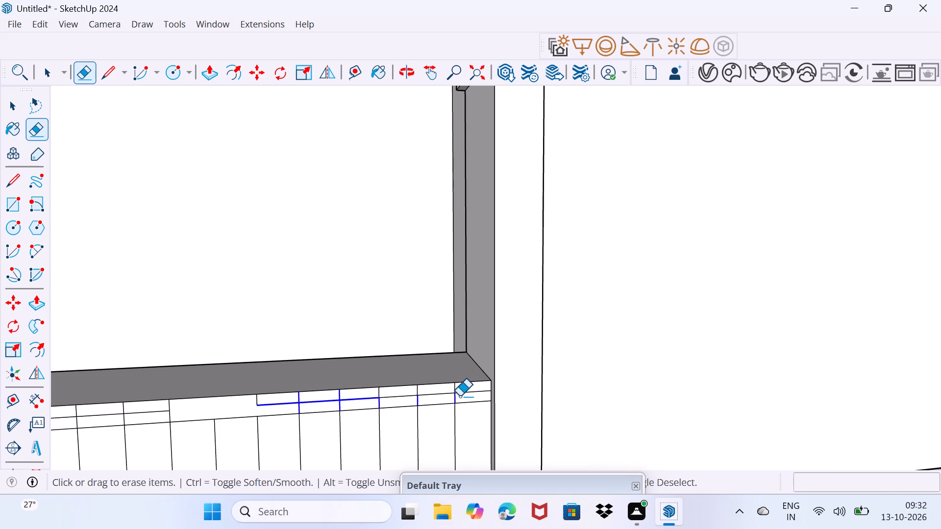
{"action": "left_click_drag", "start_coordinate": [460, 396], "coordinate": [467, 394]}
{"action": "left_click_drag", "start_coordinate": [464, 392], "coordinate": [366, 399]}
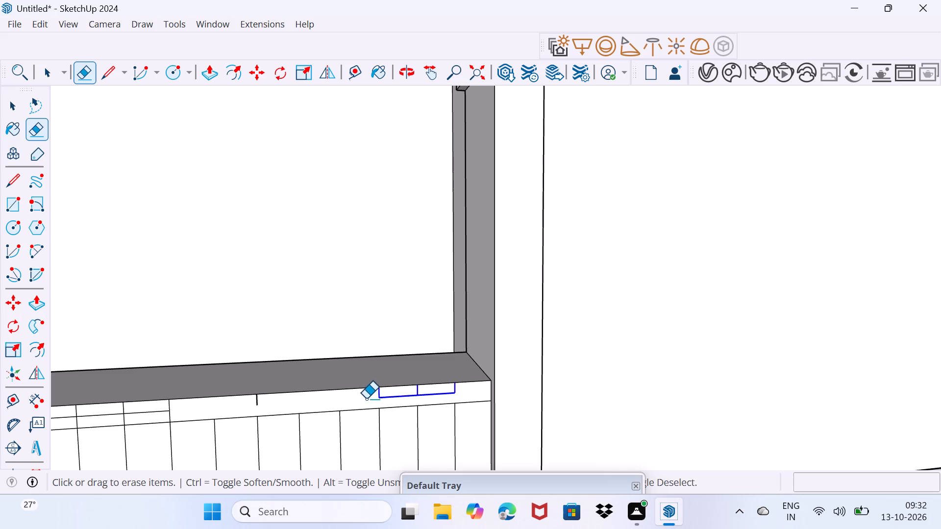
{"action": "left_click_drag", "start_coordinate": [366, 399], "coordinate": [360, 399]}
{"action": "left_click", "coordinate": [259, 403]}
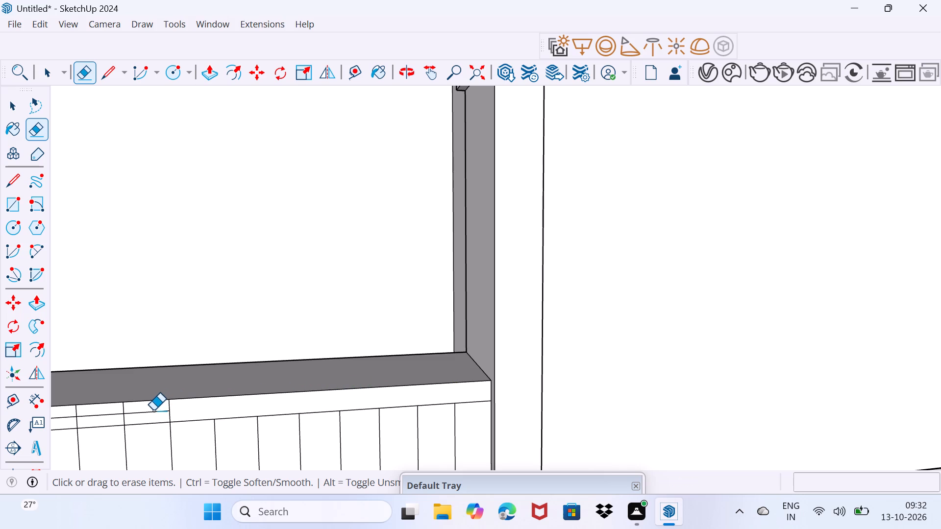
Erase the extra line and short division segments in the adjoining stretch of the top band, working away from the post.
{"action": "left_click", "coordinate": [153, 411]}
{"action": "left_click_drag", "start_coordinate": [166, 412], "coordinate": [184, 414]}
{"action": "left_click_drag", "start_coordinate": [112, 416], "coordinate": [133, 419]}
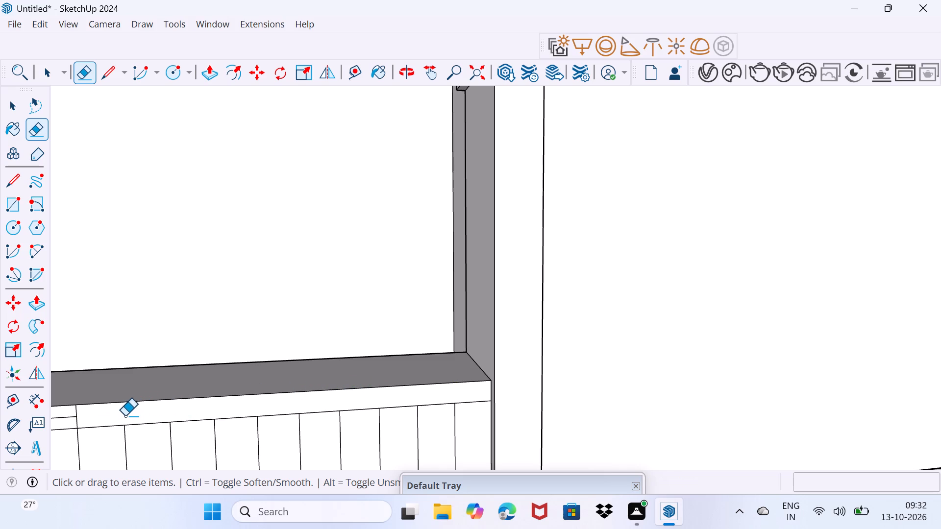
{"action": "left_click_drag", "start_coordinate": [71, 423], "coordinate": [92, 424]}
{"action": "left_click", "coordinate": [69, 416]}
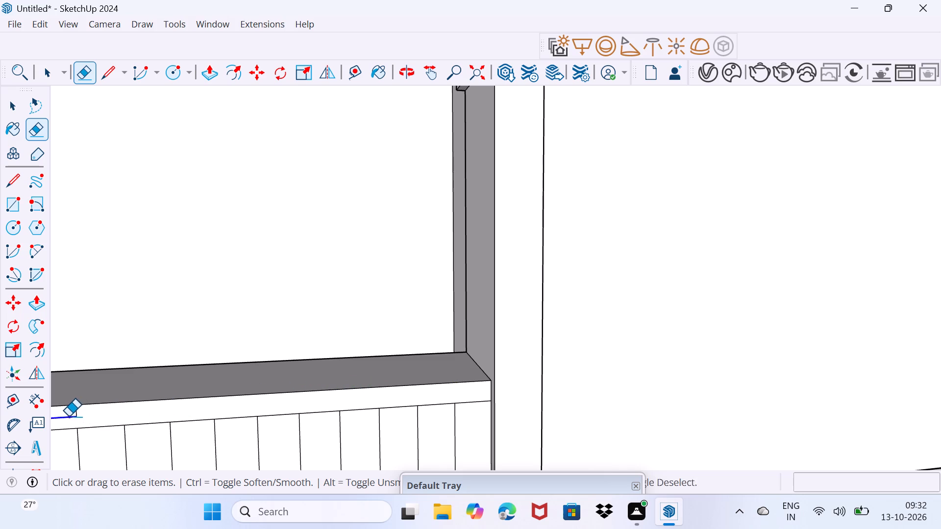
{"action": "left_click_drag", "start_coordinate": [76, 414], "coordinate": [90, 413]}
Erase the band's extra line and short divisions one bay at a time, continuing from the cleared stretch toward the railing's middle.
{"action": "scroll", "coordinate": [80, 410], "scroll_direction": "down", "scroll_amount": 5}
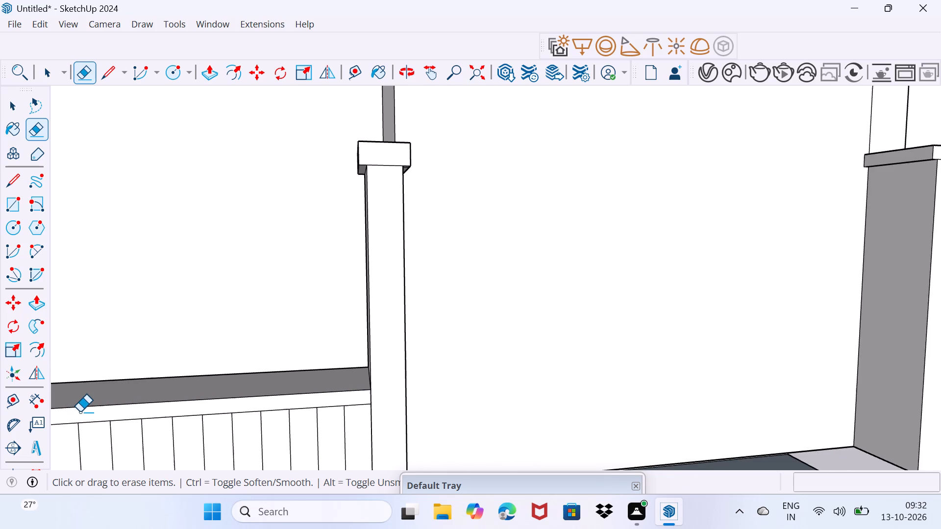
{"action": "middle_click_drag", "start_coordinate": [84, 414], "coordinate": [715, 291]}
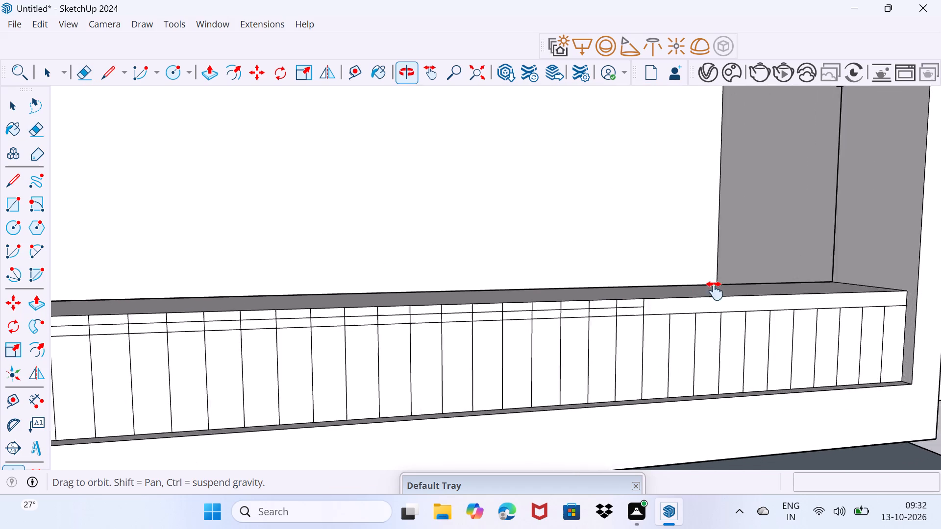
{"action": "middle_click_drag", "start_coordinate": [715, 291], "coordinate": [856, 289]}
{"action": "left_click", "coordinate": [826, 295]}
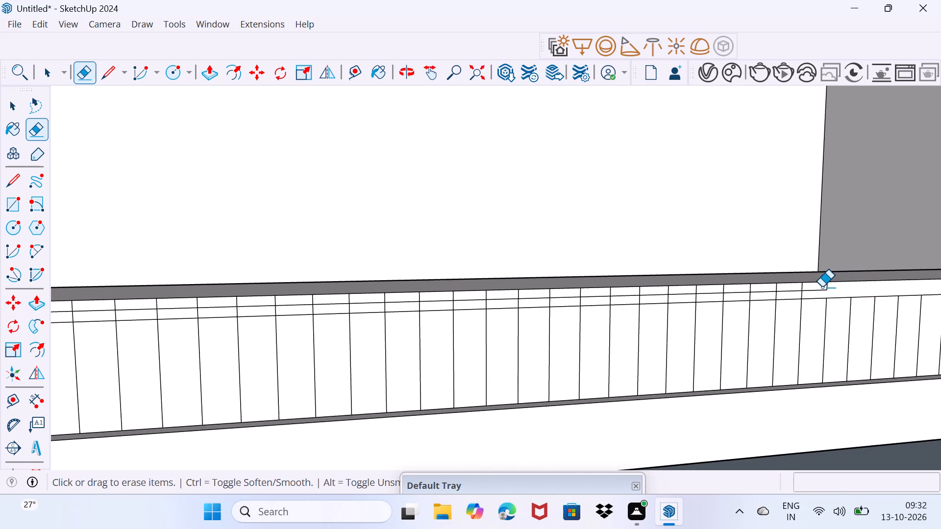
{"action": "left_click", "coordinate": [821, 290]}
{"action": "left_click_drag", "start_coordinate": [825, 290], "coordinate": [831, 288]}
{"action": "left_click", "coordinate": [795, 291]}
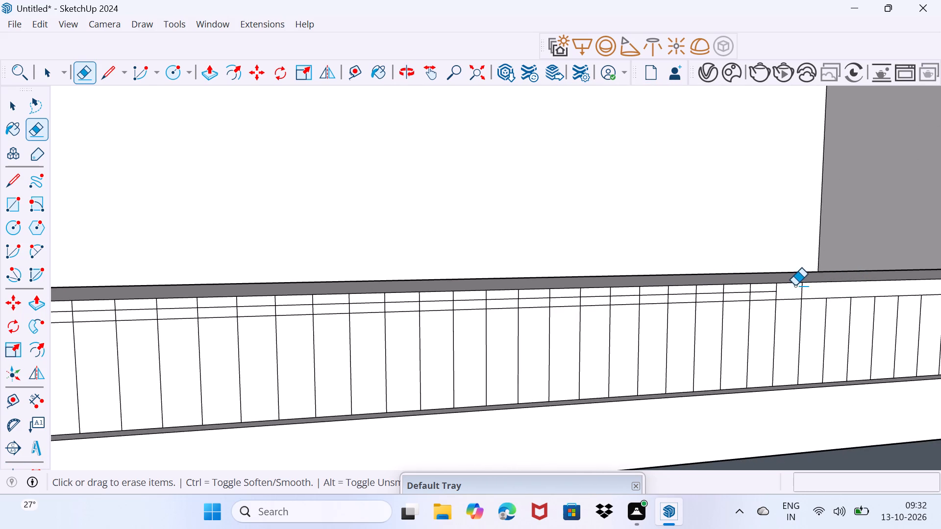
{"action": "left_click_drag", "start_coordinate": [804, 293], "coordinate": [814, 289]}
{"action": "left_click", "coordinate": [800, 293]}
{"action": "scroll", "coordinate": [798, 292], "scroll_direction": "up", "scroll_amount": 2}
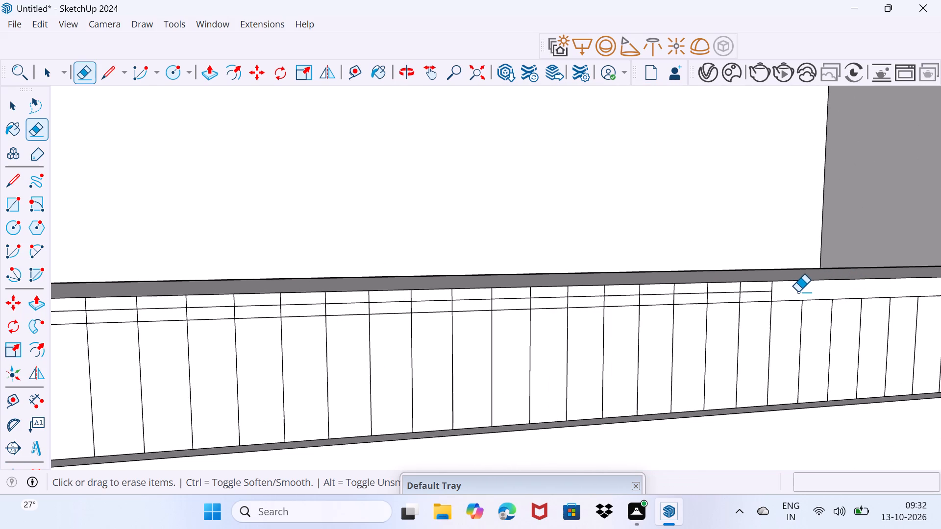
{"action": "left_click", "coordinate": [774, 296]}
{"action": "left_click", "coordinate": [763, 289]}
{"action": "left_click", "coordinate": [771, 289]}
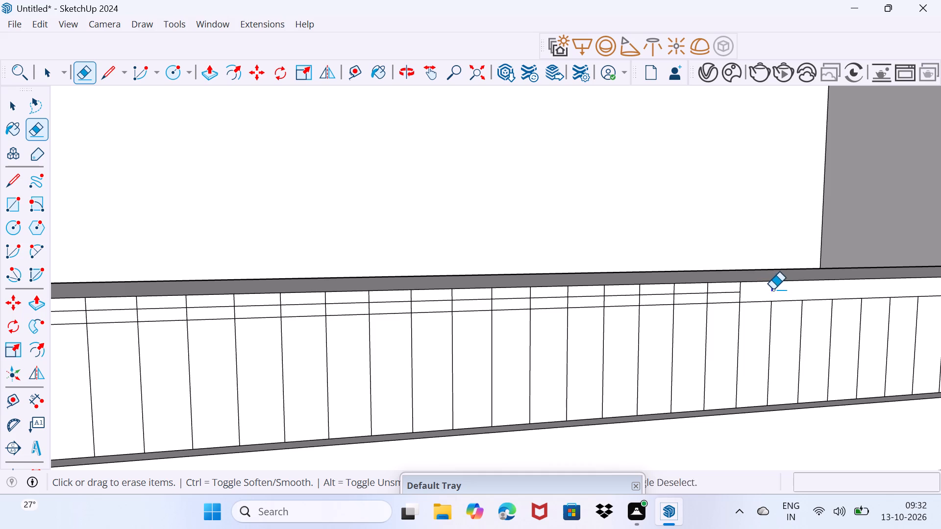
{"action": "left_click", "coordinate": [739, 297]}
{"action": "left_click", "coordinate": [736, 294]}
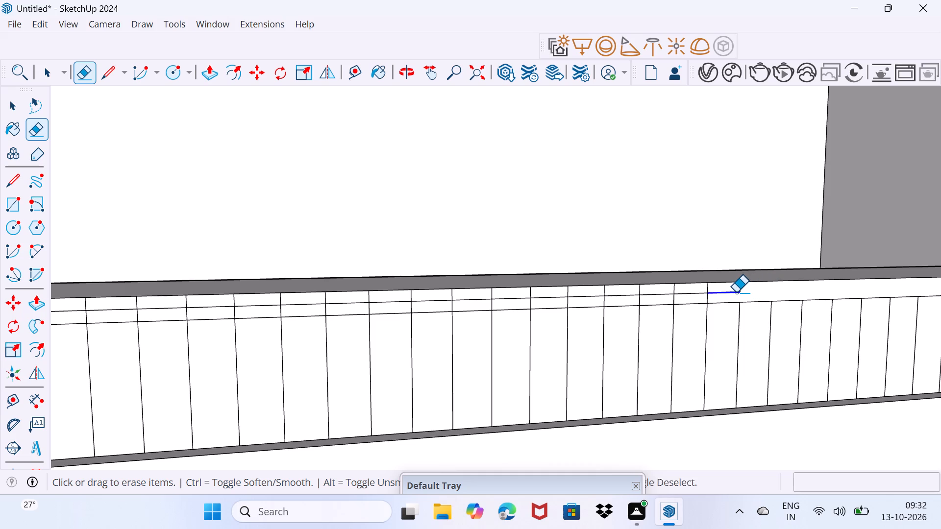
{"action": "left_click", "coordinate": [741, 290]}
Clear the extra line and short divisions from the middle stretch of the top band, including the leftover stub above a strip.
{"action": "scroll", "coordinate": [708, 303], "scroll_direction": "up", "scroll_amount": 1}
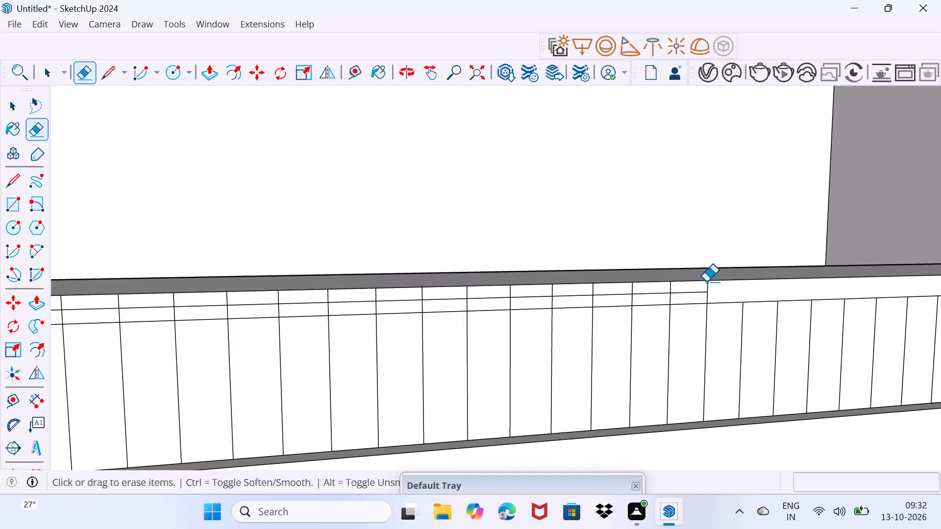
{"action": "left_click", "coordinate": [706, 290]}
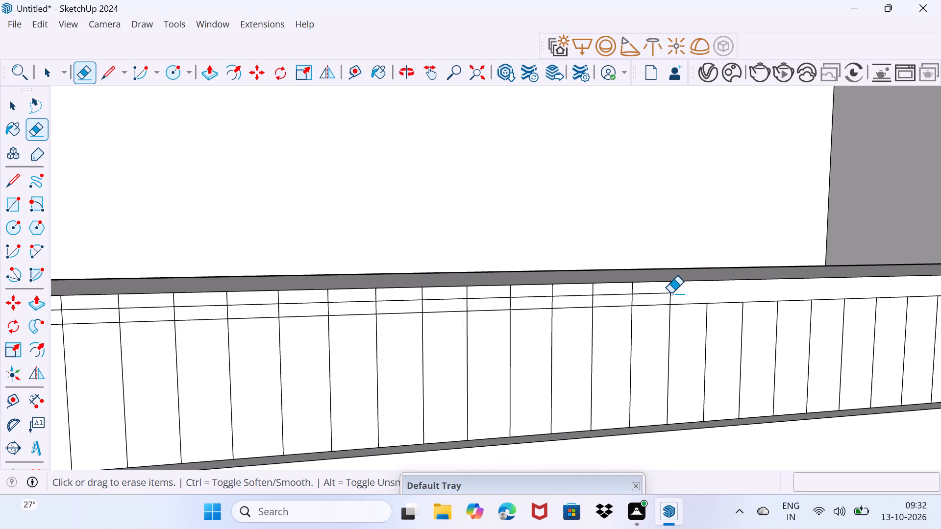
{"action": "left_click", "coordinate": [669, 293]}
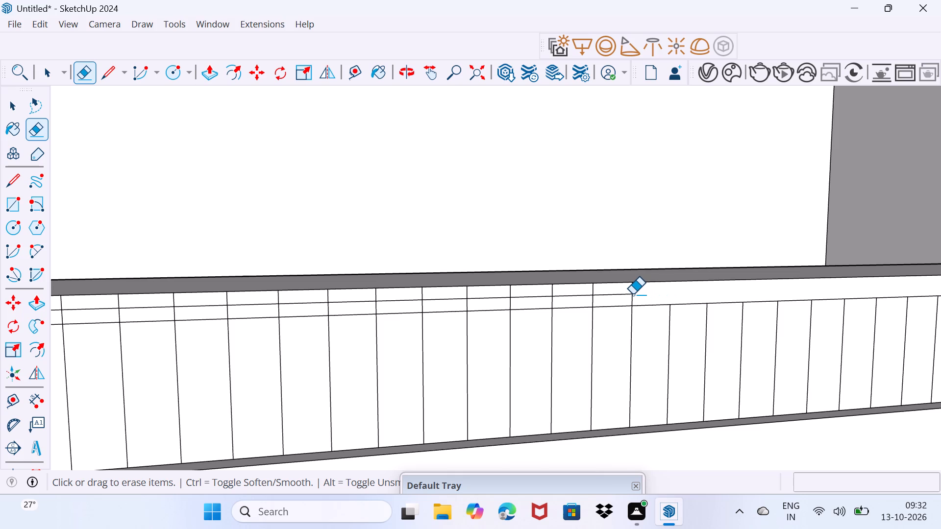
{"action": "left_click", "coordinate": [633, 294]}
{"action": "left_click", "coordinate": [591, 295]}
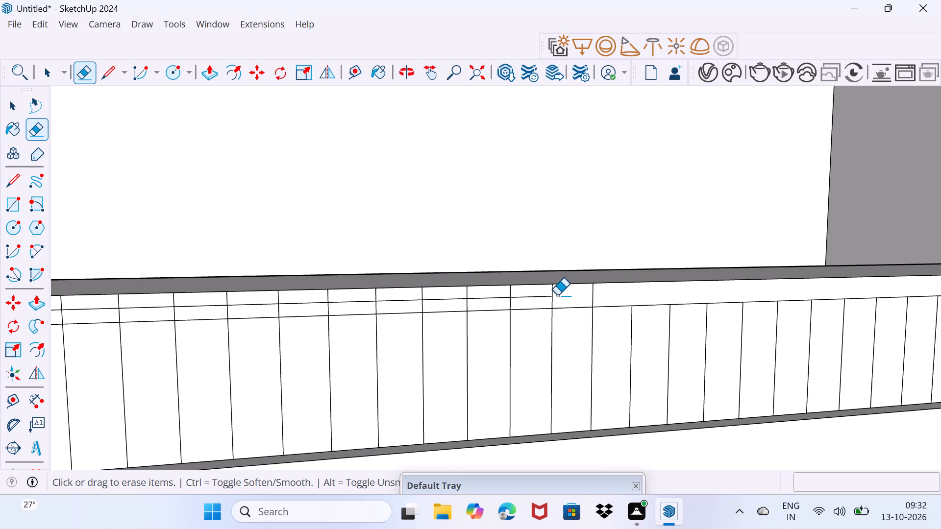
{"action": "left_click", "coordinate": [550, 295]}
{"action": "left_click", "coordinate": [594, 297]}
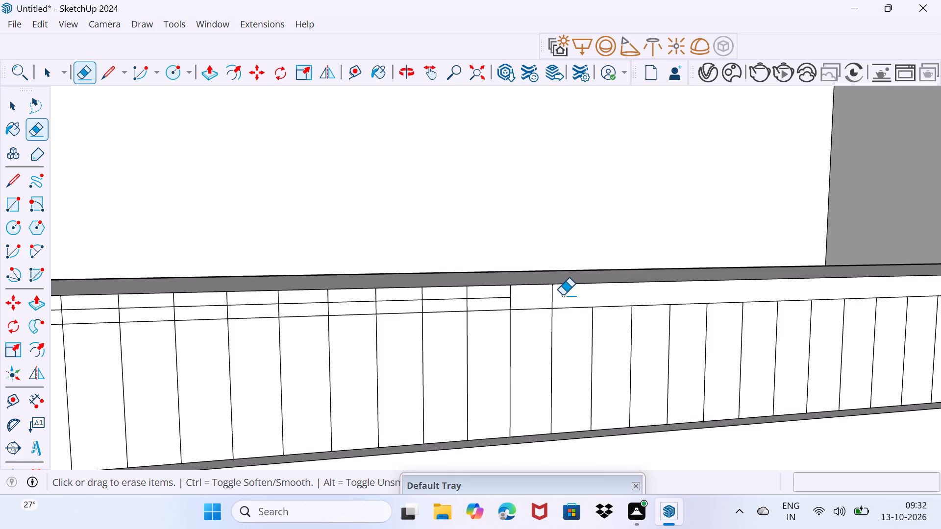
{"action": "left_click_drag", "start_coordinate": [555, 297], "coordinate": [365, 299]}
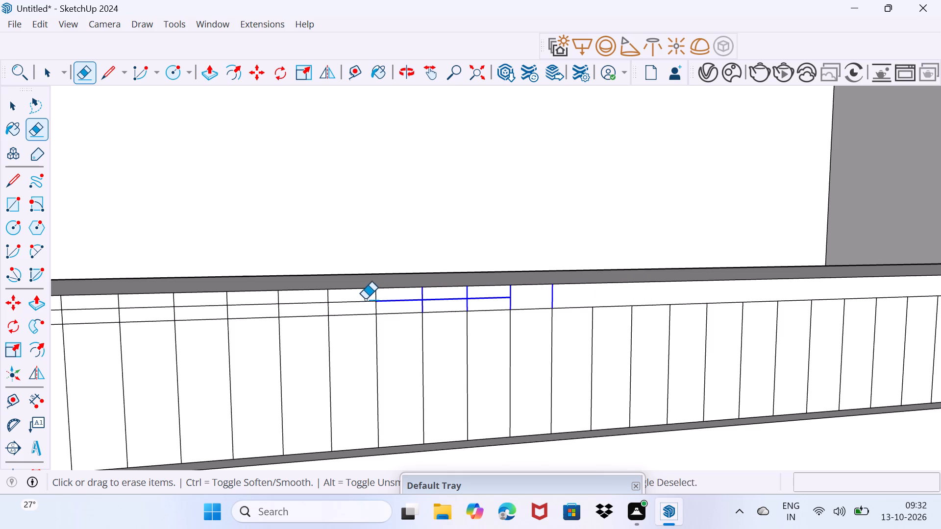
{"action": "left_click_drag", "start_coordinate": [365, 299], "coordinate": [310, 301]}
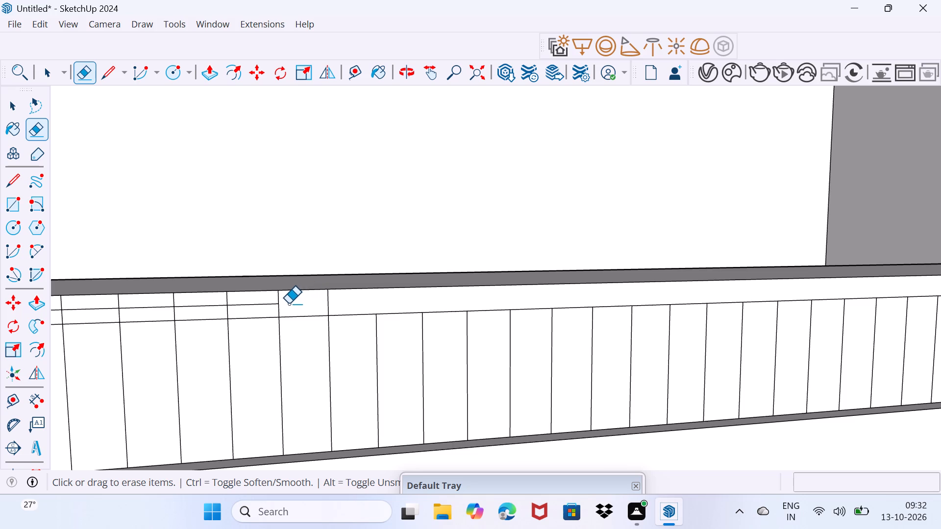
{"action": "left_click_drag", "start_coordinate": [155, 303], "coordinate": [202, 302]}
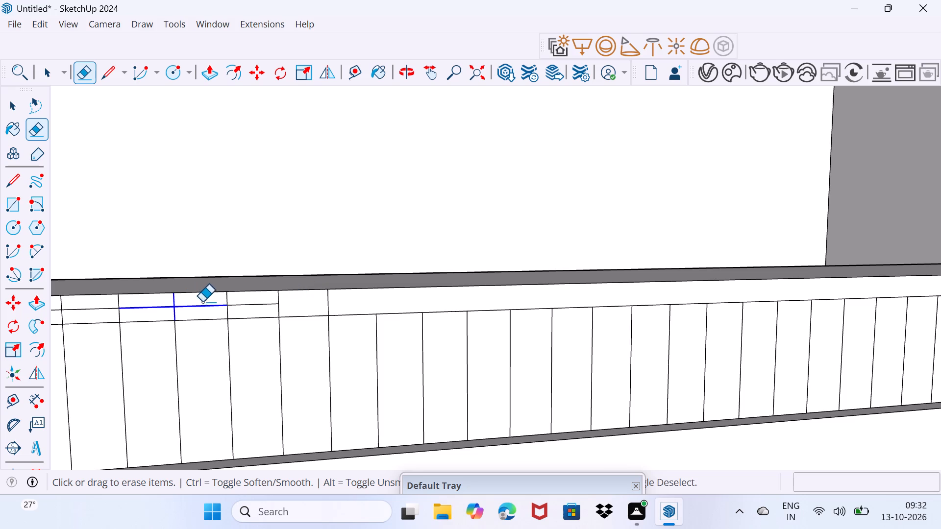
{"action": "left_click_drag", "start_coordinate": [202, 302], "coordinate": [341, 305]}
{"action": "scroll", "coordinate": [310, 314], "scroll_direction": "down", "scroll_amount": 3}
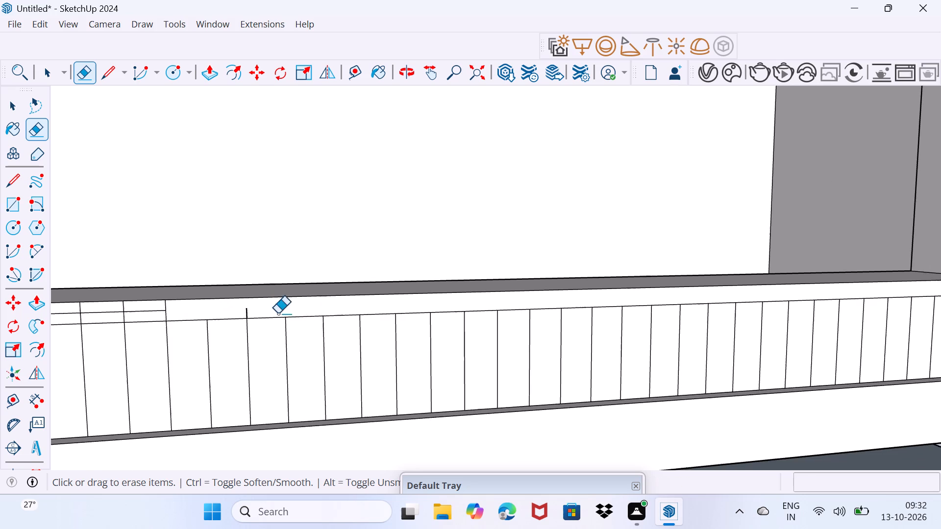
{"action": "scroll", "coordinate": [246, 310], "scroll_direction": "up", "scroll_amount": 3}
{"action": "left_click", "coordinate": [244, 312]}
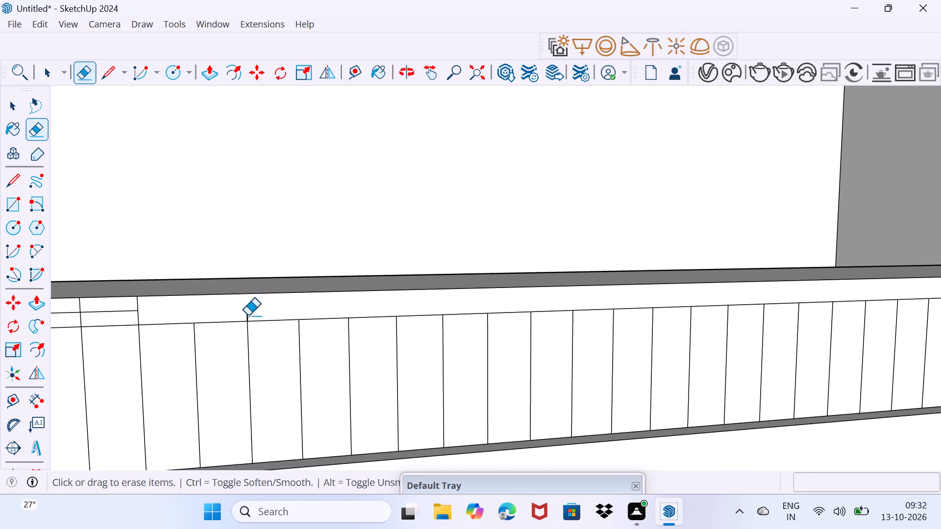
{"action": "left_click", "coordinate": [248, 315]}
Erase the extra line and short divisions in the following stretch of the top band, toward the balcony's far side wall.
{"action": "scroll", "coordinate": [247, 314], "scroll_direction": "down", "scroll_amount": 6}
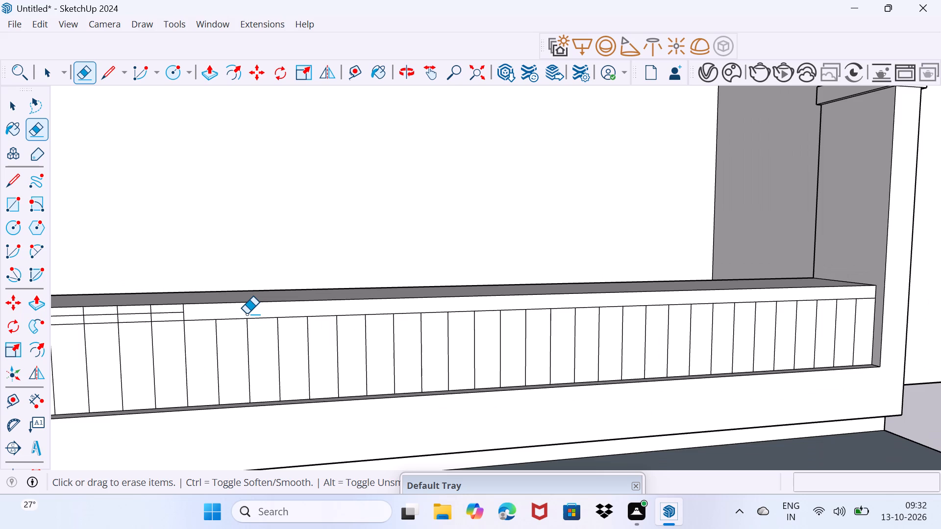
{"action": "middle_click_drag", "start_coordinate": [247, 314], "coordinate": [826, 275], "text": "shift"}
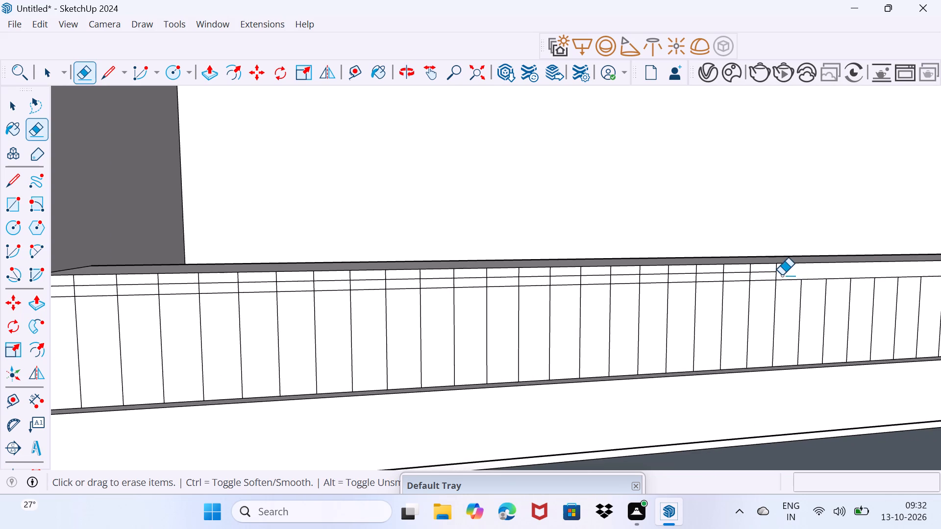
{"action": "left_click_drag", "start_coordinate": [782, 274], "coordinate": [601, 276]}
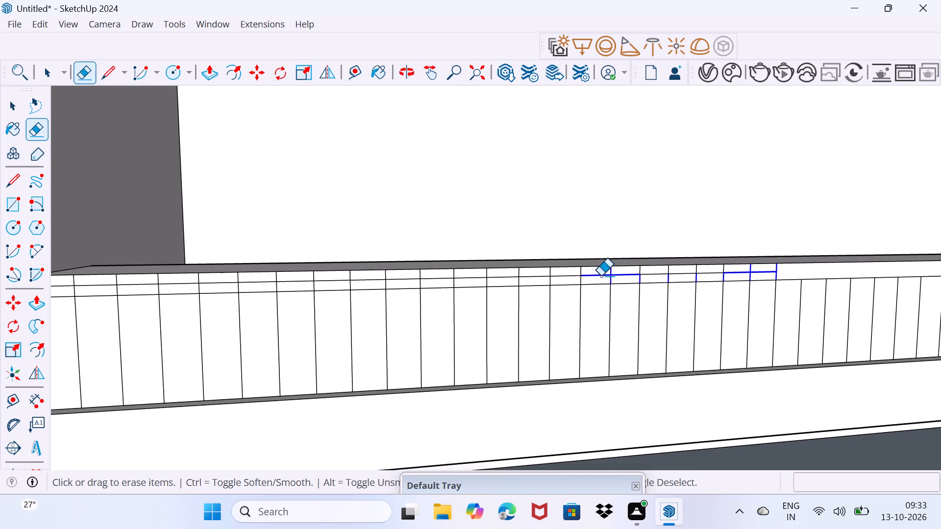
{"action": "left_click_drag", "start_coordinate": [601, 276], "coordinate": [444, 279]}
{"action": "left_click", "coordinate": [498, 280]}
{"action": "left_click_drag", "start_coordinate": [505, 279], "coordinate": [507, 274]}
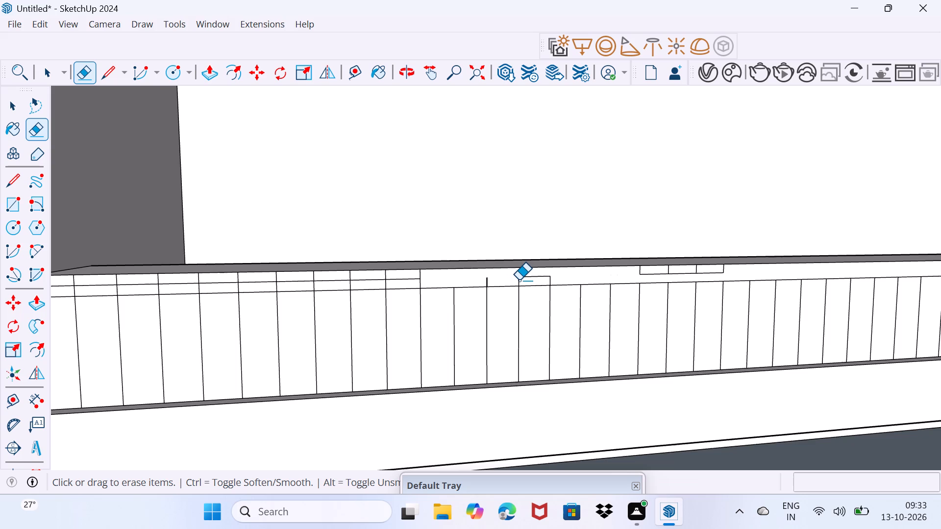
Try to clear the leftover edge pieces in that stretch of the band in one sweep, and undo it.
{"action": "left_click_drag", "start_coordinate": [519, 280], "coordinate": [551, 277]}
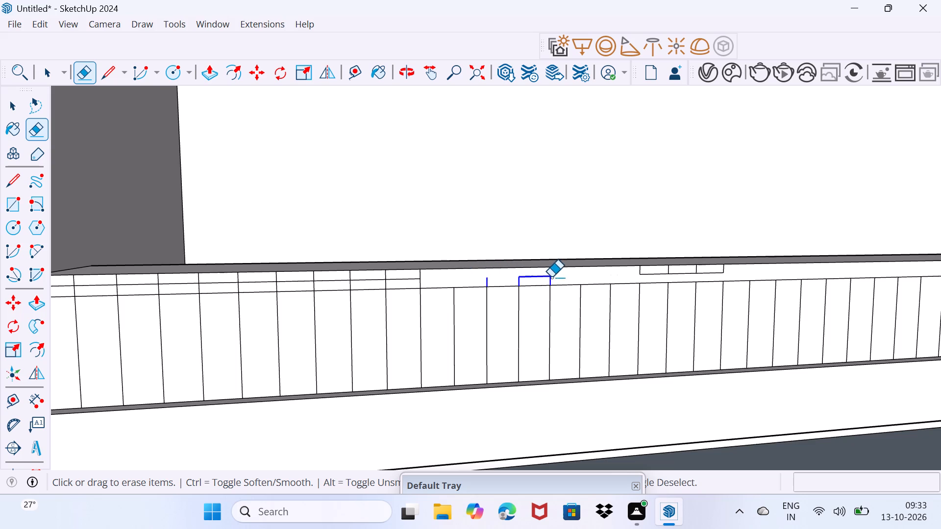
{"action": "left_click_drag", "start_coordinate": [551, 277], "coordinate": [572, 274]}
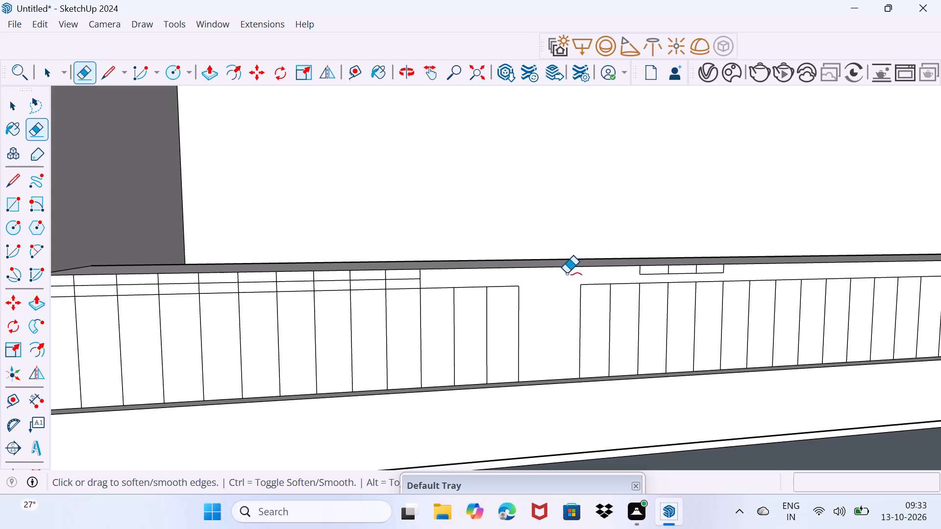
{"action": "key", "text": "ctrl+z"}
Erase the leftover division stubs above the strips and the small leftover line pieces in the current stretch of the top band.
{"action": "left_click", "coordinate": [540, 276]}
{"action": "left_click", "coordinate": [548, 279]}
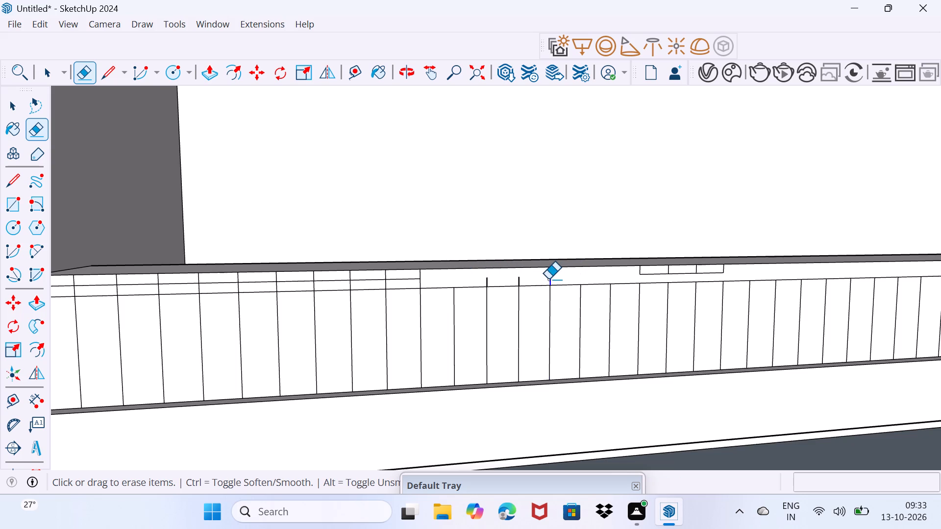
{"action": "left_click", "coordinate": [520, 280]}
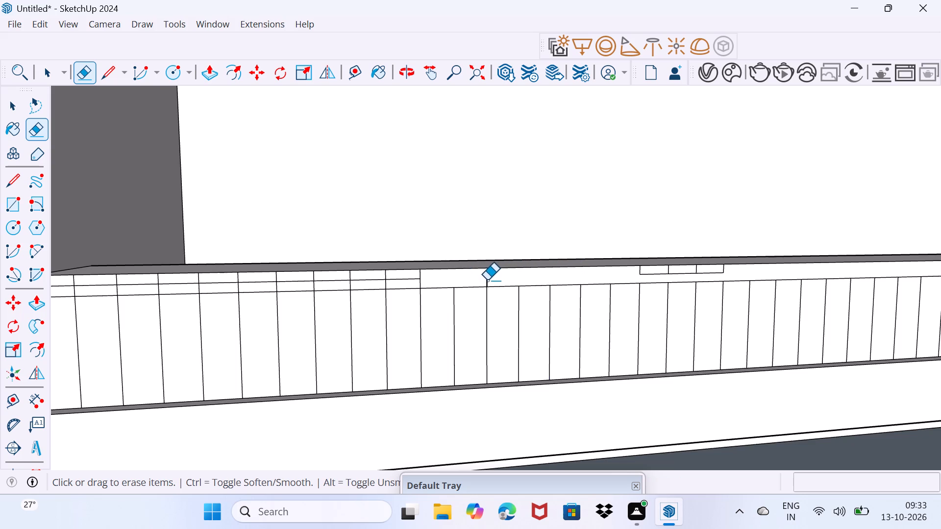
{"action": "left_click", "coordinate": [487, 280]}
{"action": "scroll", "coordinate": [638, 268], "scroll_direction": "up", "scroll_amount": 2}
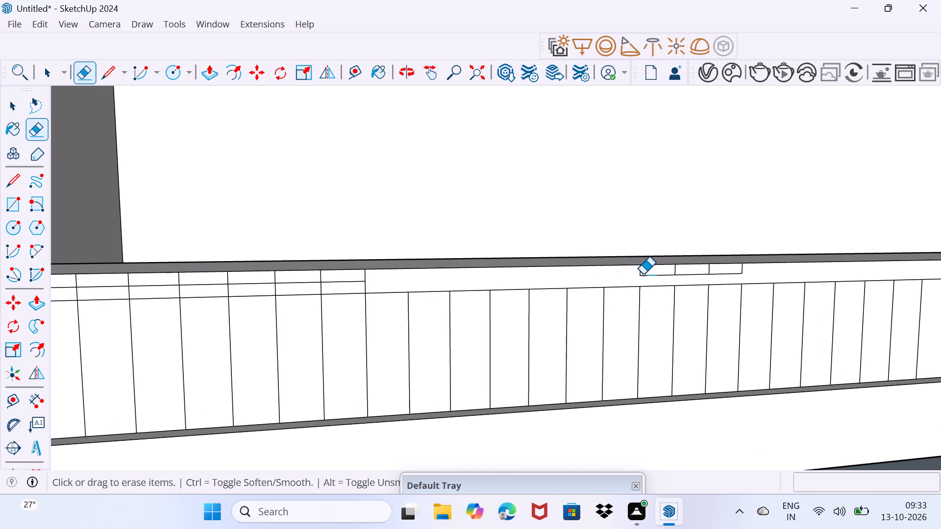
{"action": "left_click", "coordinate": [643, 274]}
{"action": "left_click", "coordinate": [674, 272]}
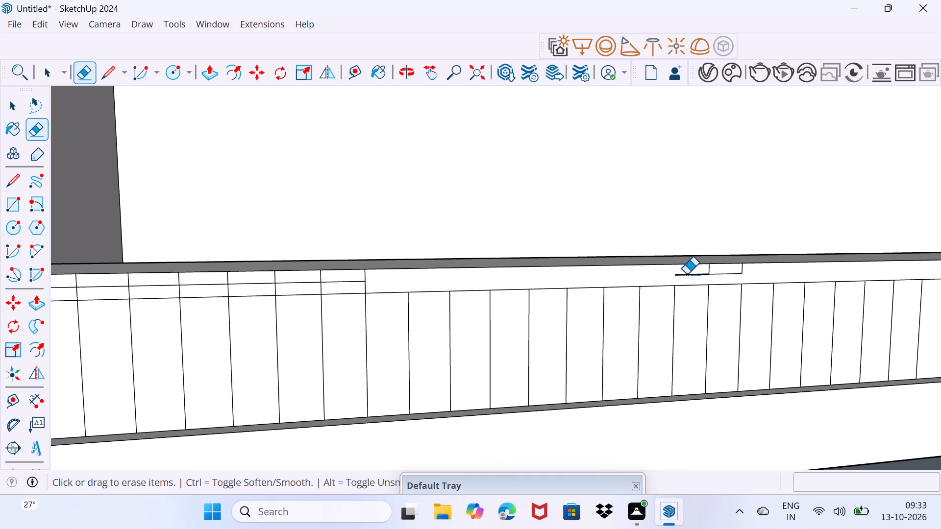
{"action": "left_click", "coordinate": [687, 274]}
{"action": "left_click", "coordinate": [709, 273]}
{"action": "left_click", "coordinate": [742, 272]}
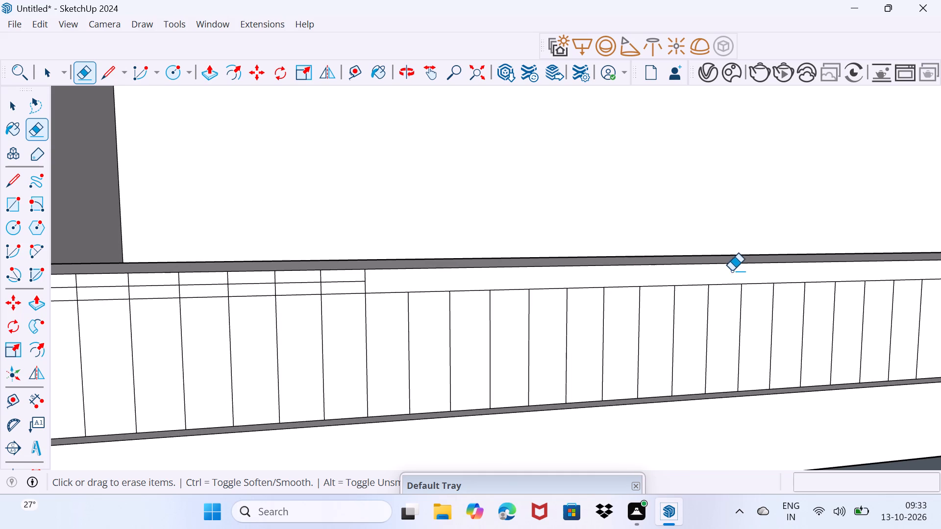
Erase the extra line and short divisions from the next two bays of the top band, toward the far side wall.
{"action": "scroll", "coordinate": [400, 286], "scroll_direction": "up", "scroll_amount": 5}
{"action": "left_click", "coordinate": [347, 291]}
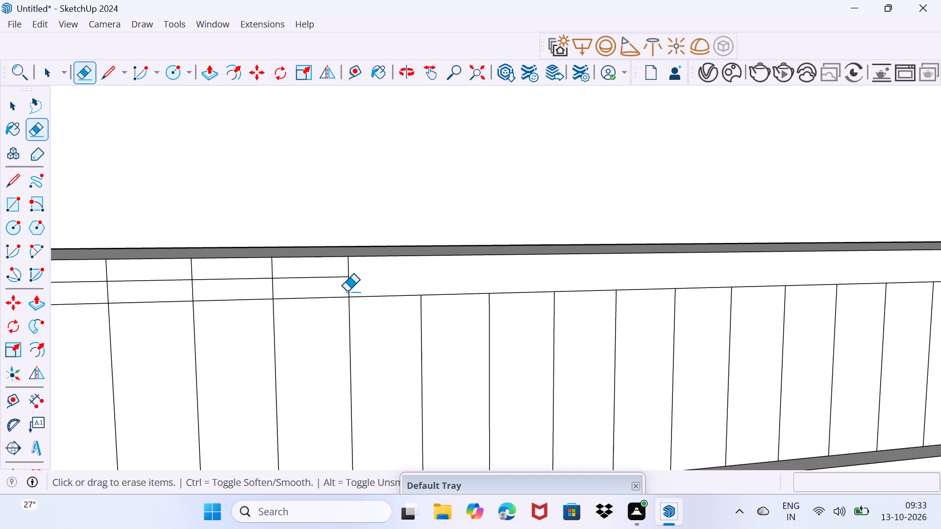
{"action": "left_click", "coordinate": [343, 278]}
{"action": "left_click", "coordinate": [346, 269]}
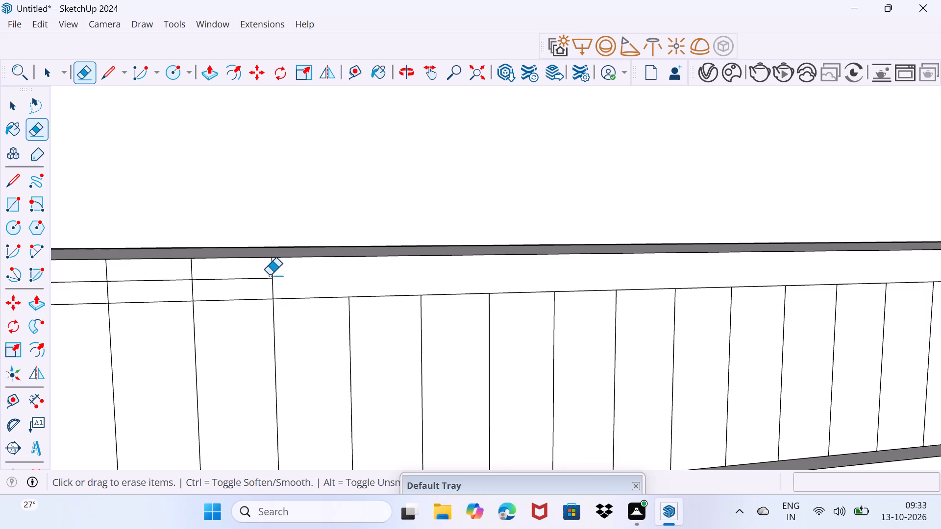
{"action": "left_click", "coordinate": [269, 275]}
{"action": "left_click", "coordinate": [268, 279]}
{"action": "left_click", "coordinate": [271, 276]}
Erase all remaining extra line segments and short divisions from the top band up to the balcony's side wall.
{"action": "scroll", "coordinate": [198, 280], "scroll_direction": "down", "scroll_amount": 3}
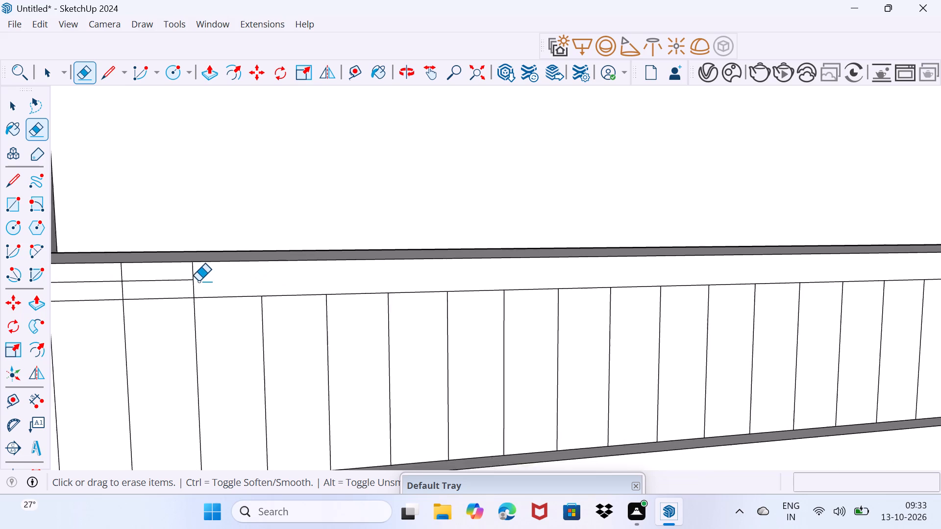
{"action": "scroll", "coordinate": [198, 281], "scroll_direction": "down", "scroll_amount": 7}
{"action": "middle_click_drag", "start_coordinate": [161, 291], "coordinate": [322, 289], "text": "shift"}
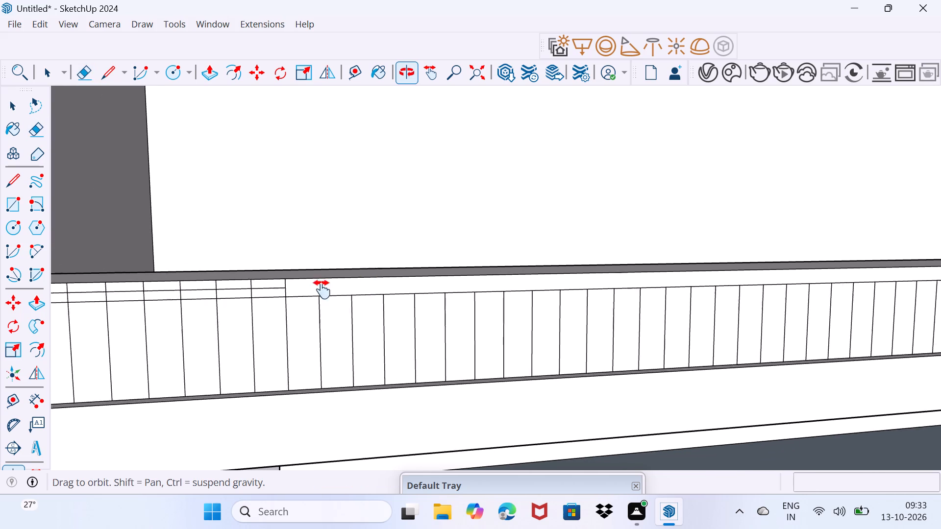
{"action": "middle_click_drag", "start_coordinate": [322, 289], "coordinate": [597, 281], "text": "shift"}
{"action": "scroll", "coordinate": [608, 277], "scroll_direction": "up", "scroll_amount": 1}
{"action": "left_click_drag", "start_coordinate": [619, 268], "coordinate": [372, 271]}
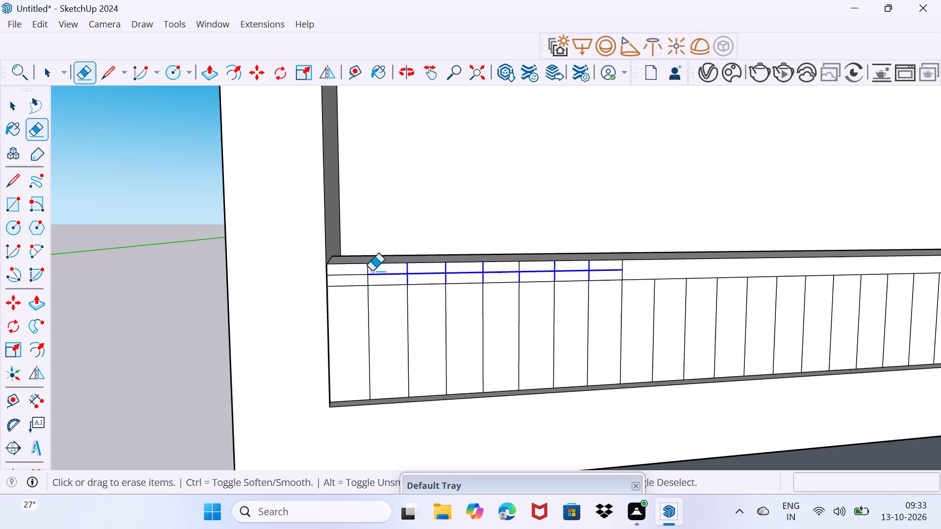
{"action": "left_click_drag", "start_coordinate": [372, 271], "coordinate": [379, 277]}
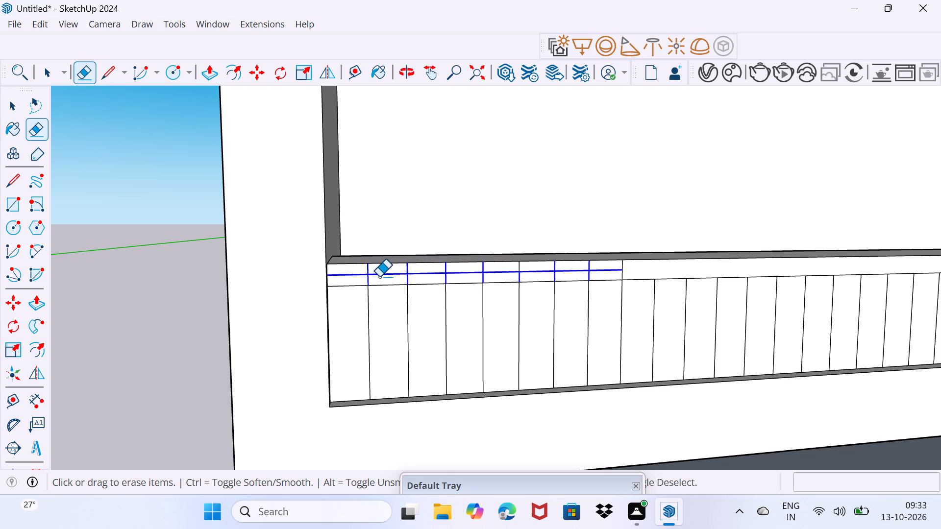
{"action": "left_click_drag", "start_coordinate": [379, 277], "coordinate": [481, 275]}
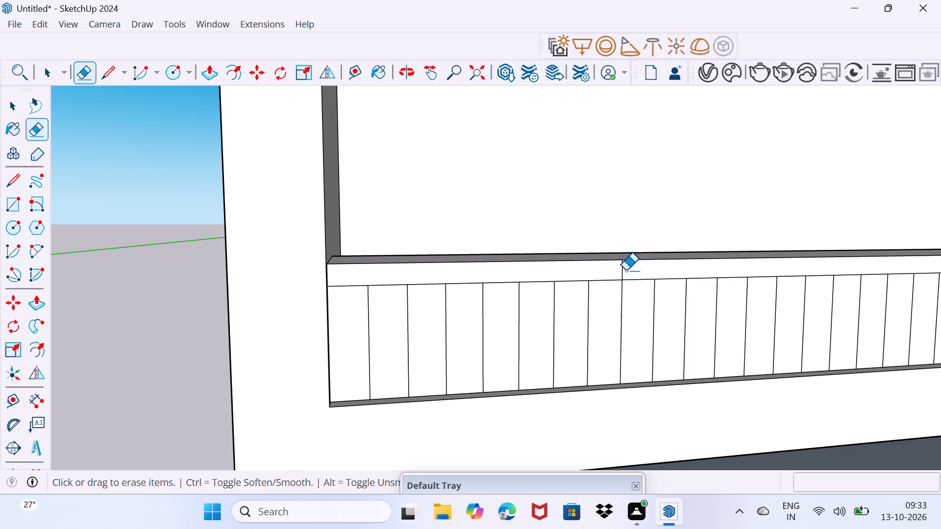
{"action": "left_click_drag", "start_coordinate": [620, 271], "coordinate": [632, 271]}
{"action": "key", "text": "space"}
Push/Pull the cleaned top band of this balcony's railing outward by 1 9/16".
{"action": "scroll", "coordinate": [523, 298], "scroll_direction": "down", "scroll_amount": 3}
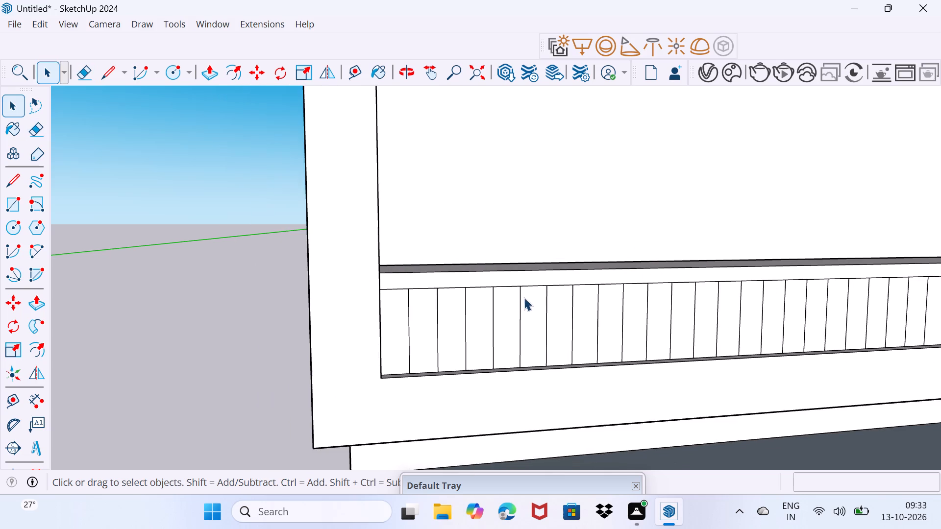
{"action": "middle_click_drag", "start_coordinate": [661, 302], "coordinate": [506, 319]}
{"action": "scroll", "coordinate": [506, 318], "scroll_direction": "down", "scroll_amount": 15}
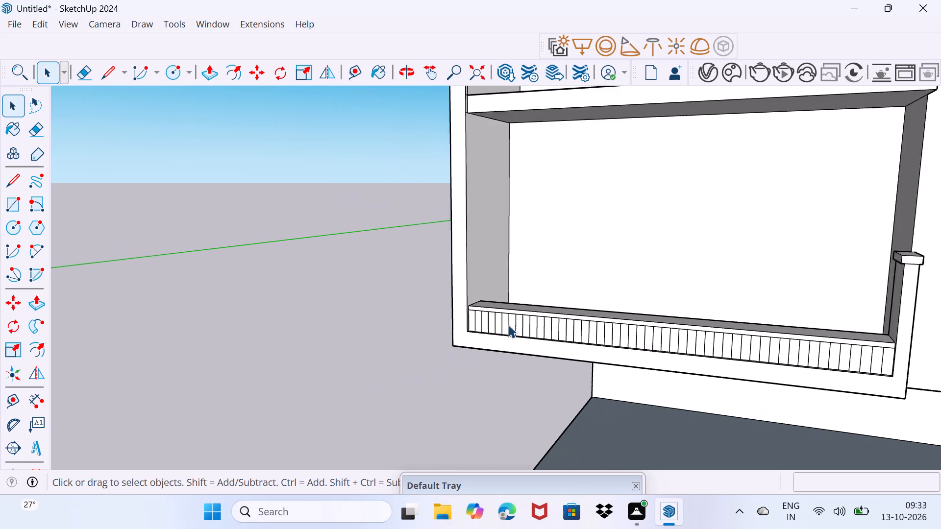
{"action": "middle_click_drag", "start_coordinate": [532, 347], "coordinate": [693, 337]}
{"action": "scroll", "coordinate": [586, 302], "scroll_direction": "up", "scroll_amount": 7}
{"action": "left_click", "coordinate": [518, 328]}
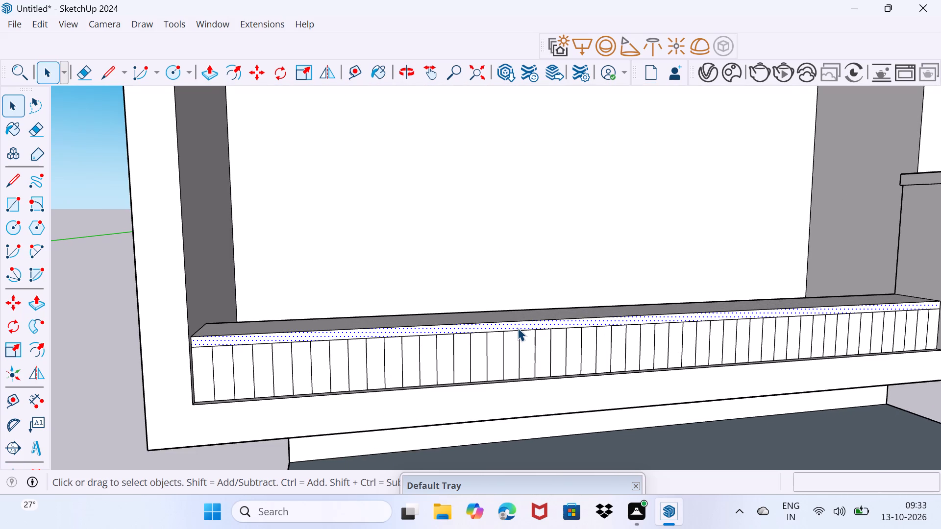
{"action": "key", "text": "p"}
{"action": "left_click", "coordinate": [517, 327]}
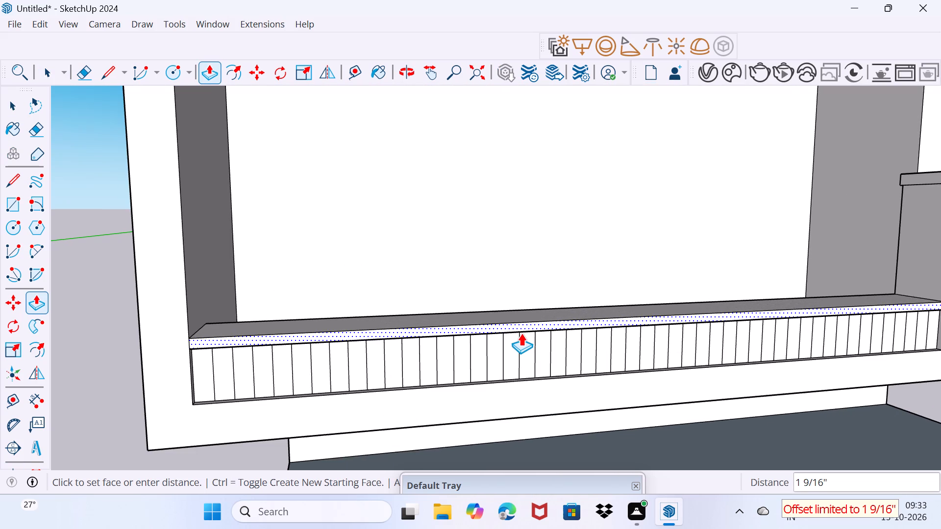
{"action": "left_click", "coordinate": [521, 333]}
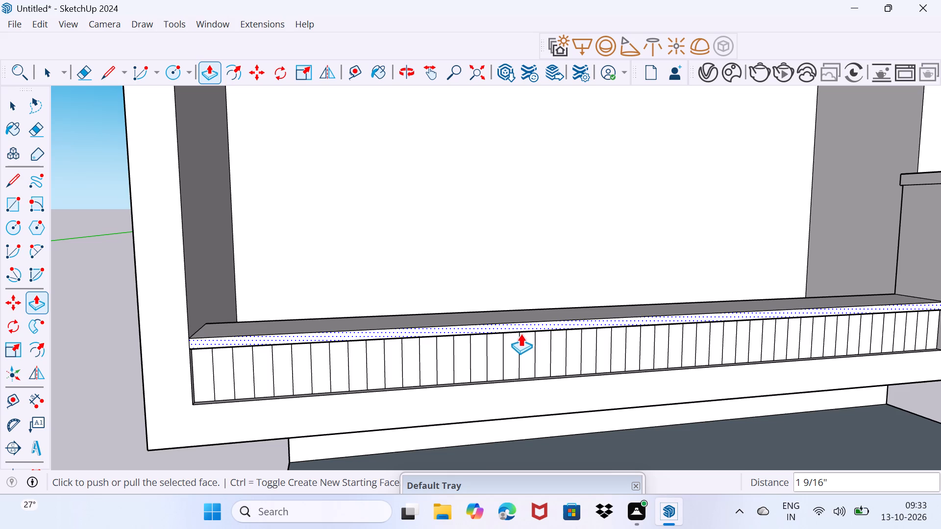
{"action": "scroll", "coordinate": [502, 343], "scroll_direction": "down", "scroll_amount": 2}
{"action": "key", "text": "space"}
{"action": "left_click_drag", "start_coordinate": [492, 361], "coordinate": [497, 352]}
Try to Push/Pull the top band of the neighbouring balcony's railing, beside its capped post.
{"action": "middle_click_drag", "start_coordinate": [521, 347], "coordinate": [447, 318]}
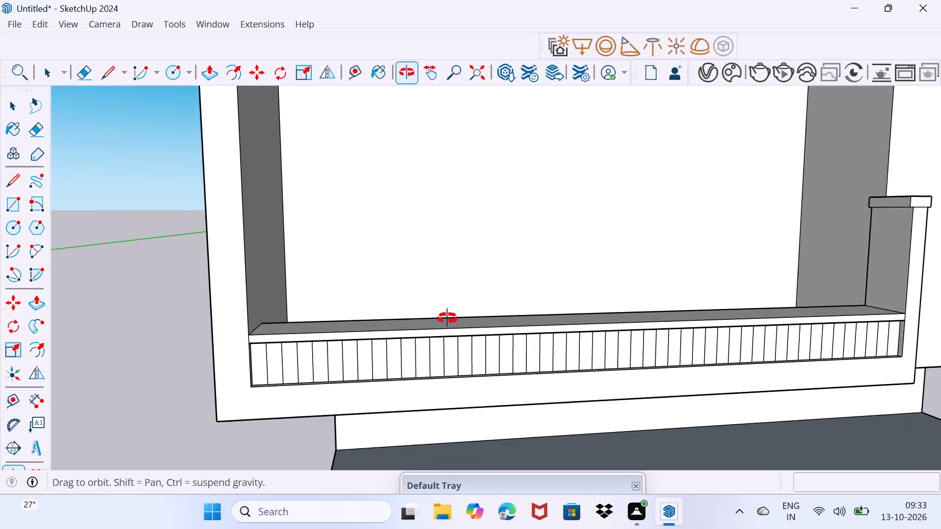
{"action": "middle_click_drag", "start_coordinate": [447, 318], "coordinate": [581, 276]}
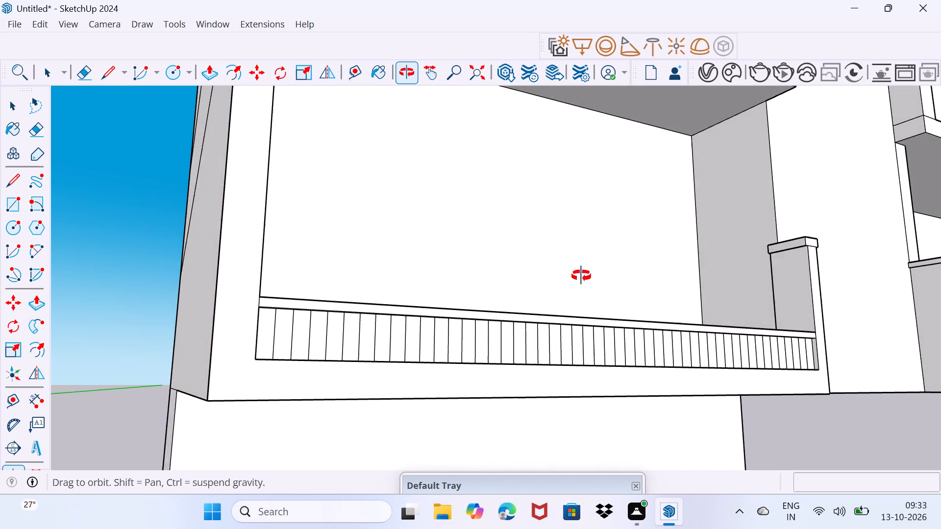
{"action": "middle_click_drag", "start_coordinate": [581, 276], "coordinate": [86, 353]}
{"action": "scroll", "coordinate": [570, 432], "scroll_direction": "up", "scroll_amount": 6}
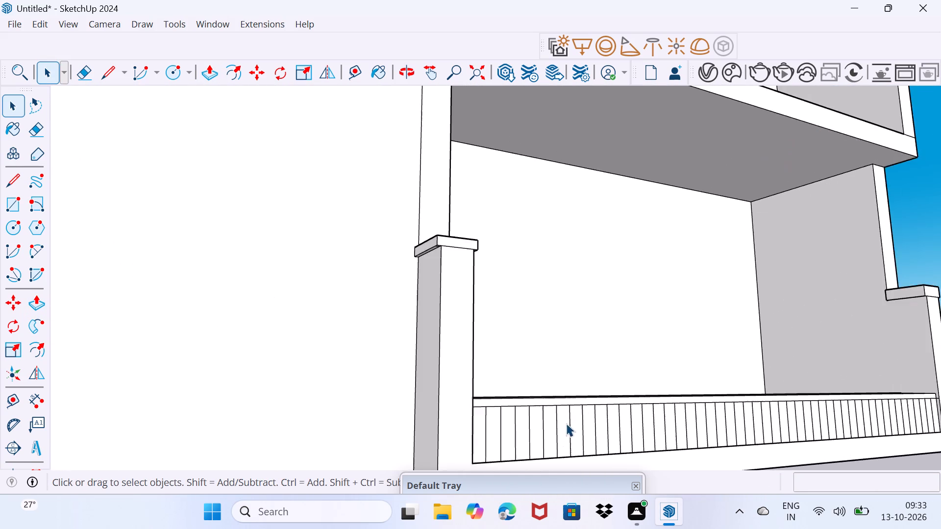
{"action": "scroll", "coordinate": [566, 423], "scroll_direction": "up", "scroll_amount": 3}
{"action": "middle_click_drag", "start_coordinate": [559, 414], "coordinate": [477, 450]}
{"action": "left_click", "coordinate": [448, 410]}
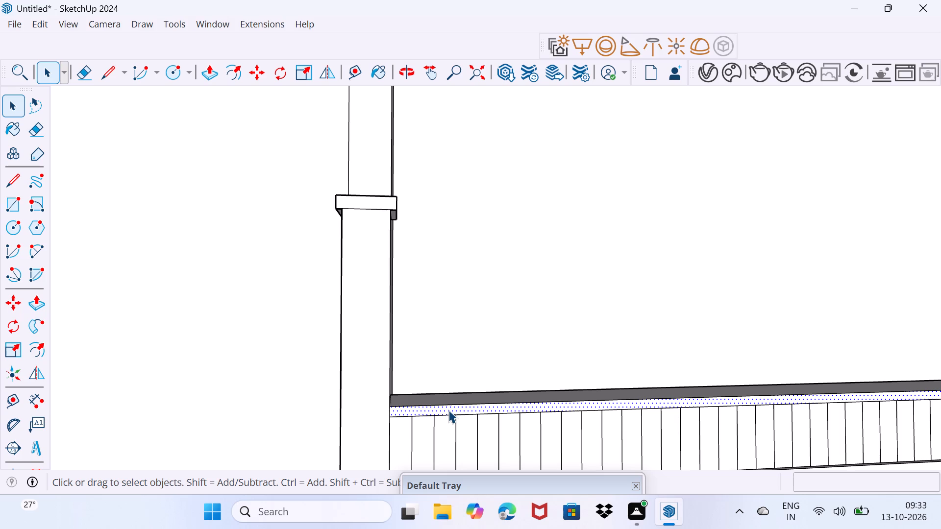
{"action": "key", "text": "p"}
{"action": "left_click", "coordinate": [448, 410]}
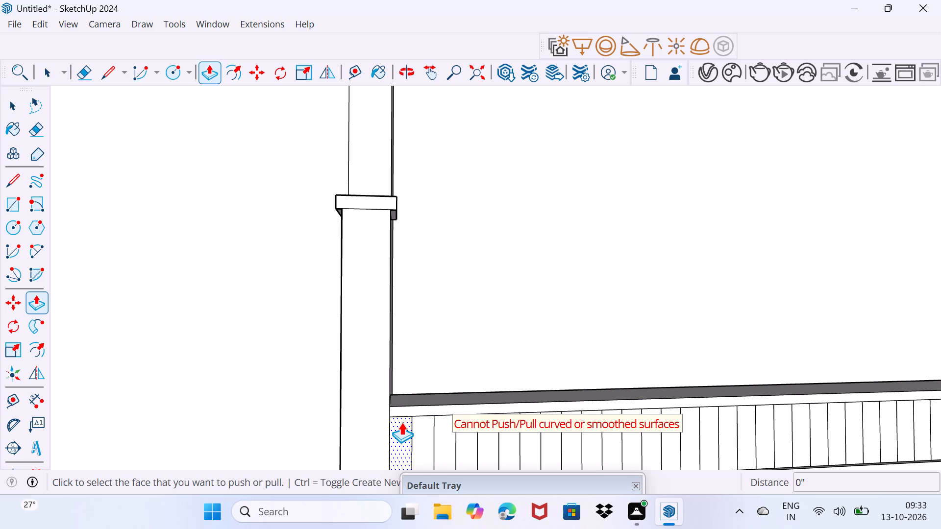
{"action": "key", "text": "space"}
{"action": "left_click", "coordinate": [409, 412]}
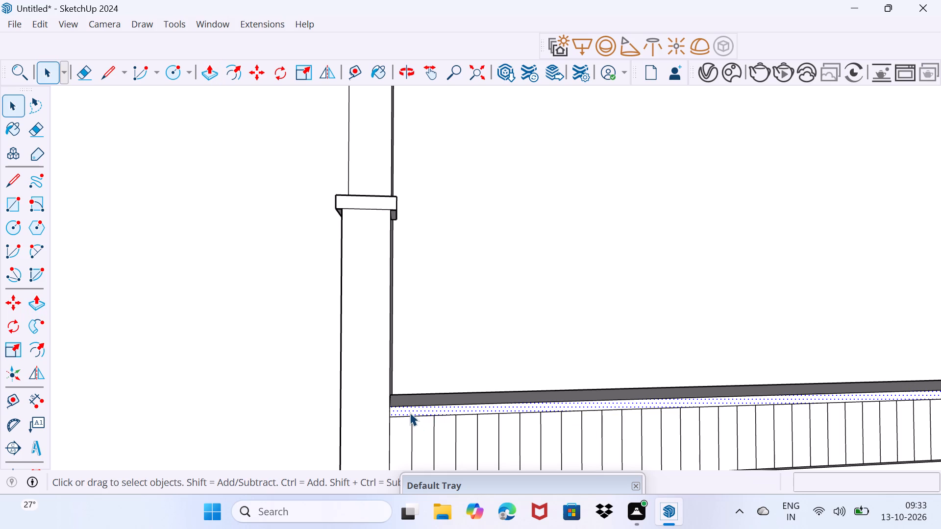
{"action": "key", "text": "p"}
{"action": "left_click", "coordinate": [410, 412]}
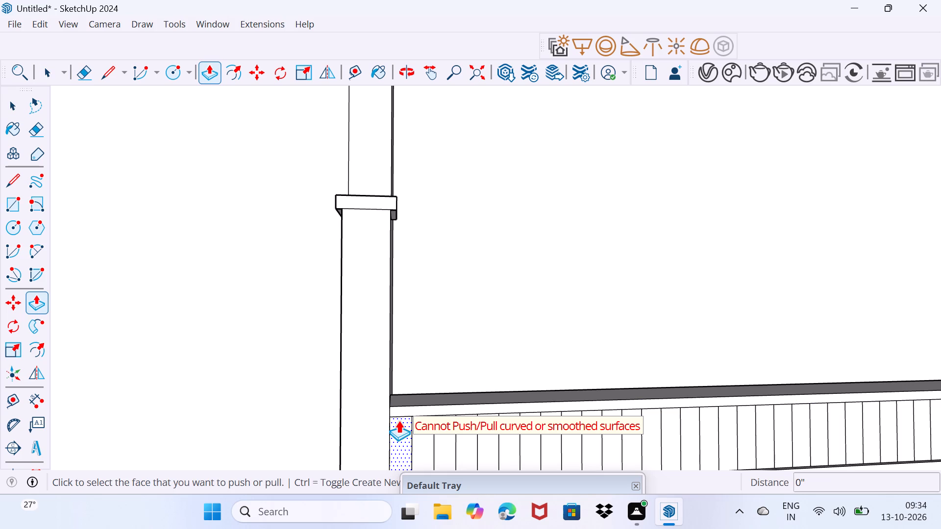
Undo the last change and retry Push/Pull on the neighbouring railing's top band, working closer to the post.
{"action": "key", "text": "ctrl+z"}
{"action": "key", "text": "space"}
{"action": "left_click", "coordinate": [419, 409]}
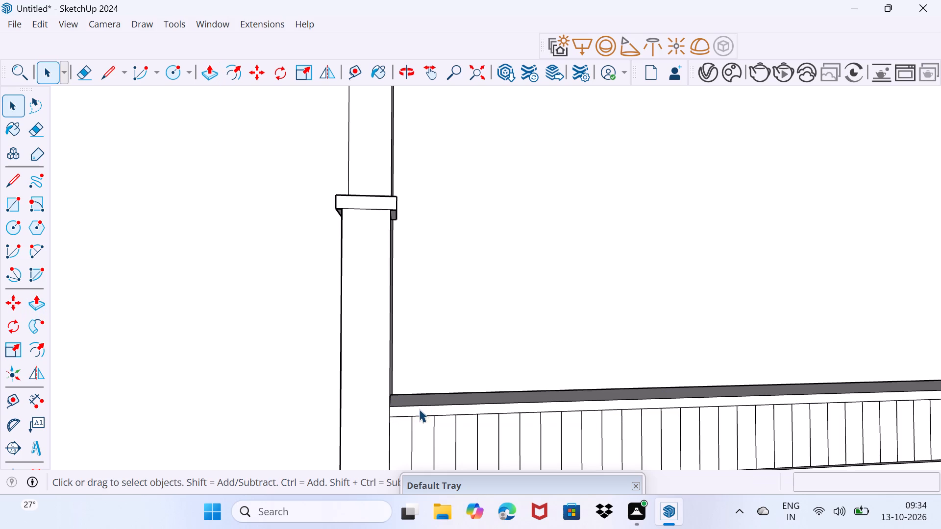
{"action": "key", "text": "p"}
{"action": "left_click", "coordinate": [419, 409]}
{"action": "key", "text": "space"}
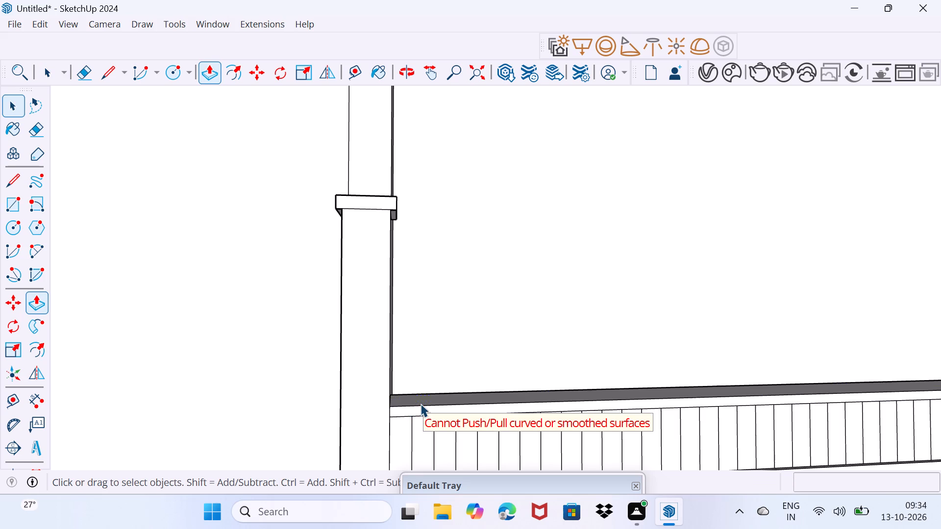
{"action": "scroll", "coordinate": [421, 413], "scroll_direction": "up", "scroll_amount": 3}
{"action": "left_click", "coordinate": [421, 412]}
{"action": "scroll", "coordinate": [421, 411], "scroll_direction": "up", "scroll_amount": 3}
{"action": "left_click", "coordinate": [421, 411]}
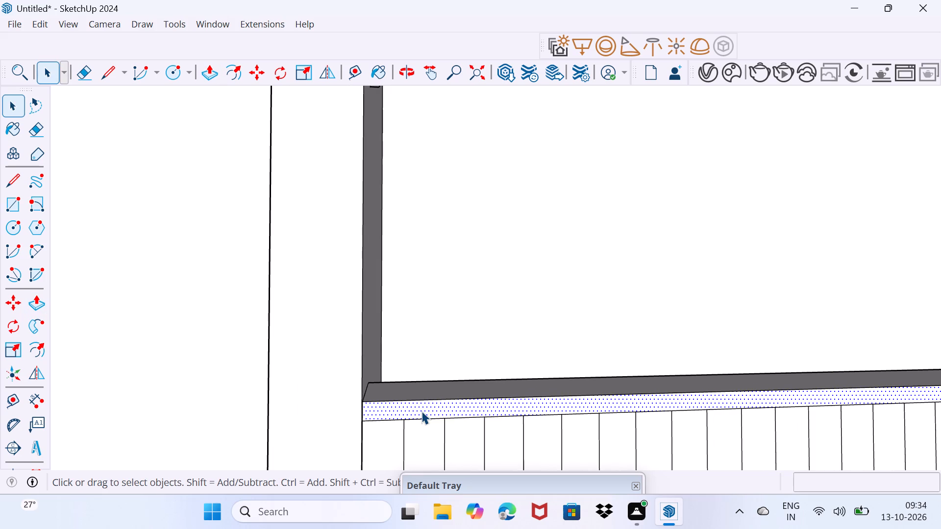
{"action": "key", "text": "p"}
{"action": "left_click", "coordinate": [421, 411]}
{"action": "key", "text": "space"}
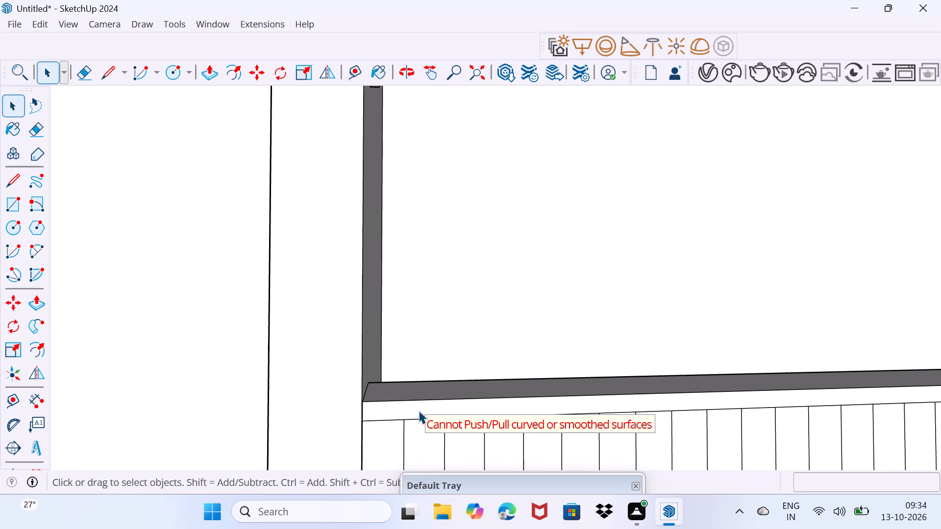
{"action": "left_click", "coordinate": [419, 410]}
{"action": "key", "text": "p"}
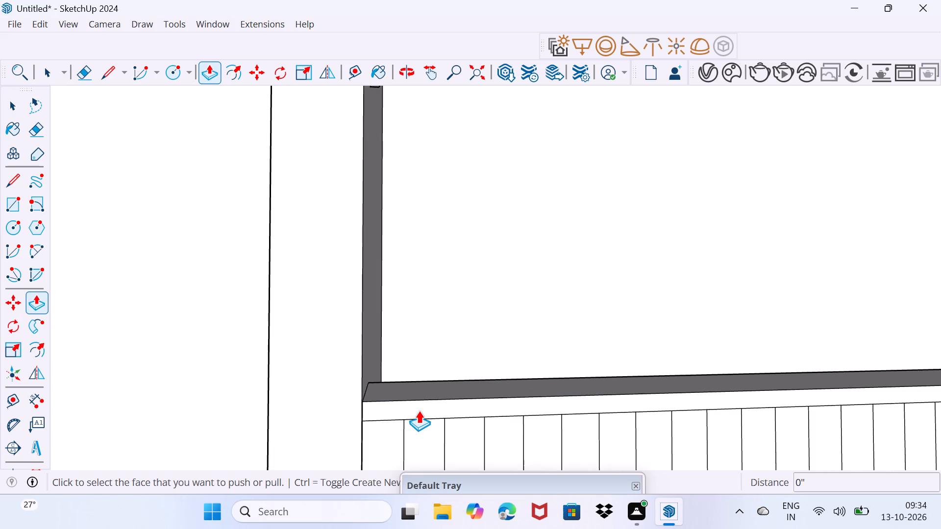
Erase the short edge on the post's inner side where it meets the bottom of the railing's top band.
{"action": "scroll", "coordinate": [381, 408], "scroll_direction": "up", "scroll_amount": 2}
{"action": "scroll", "coordinate": [381, 408], "scroll_direction": "down", "scroll_amount": 2}
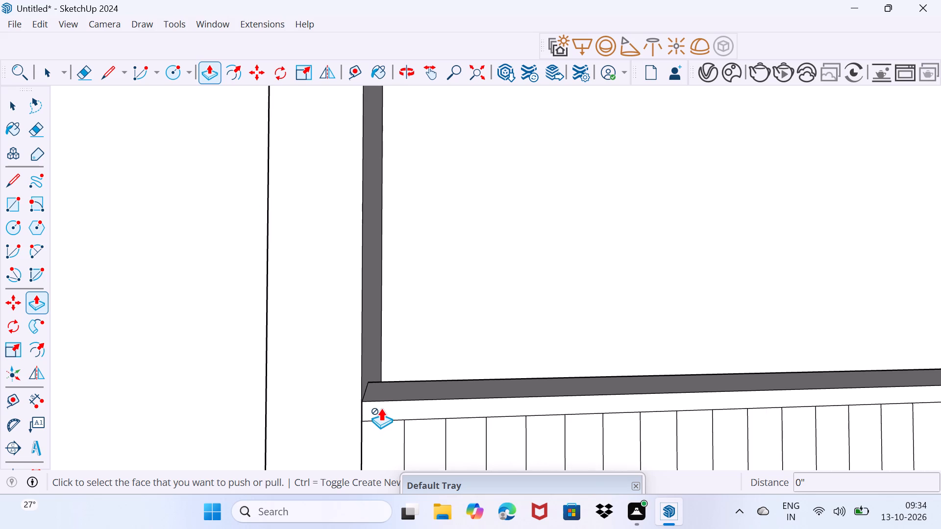
{"action": "middle_click_drag", "start_coordinate": [381, 408], "coordinate": [204, 448]}
{"action": "scroll", "coordinate": [359, 406], "scroll_direction": "up", "scroll_amount": 6}
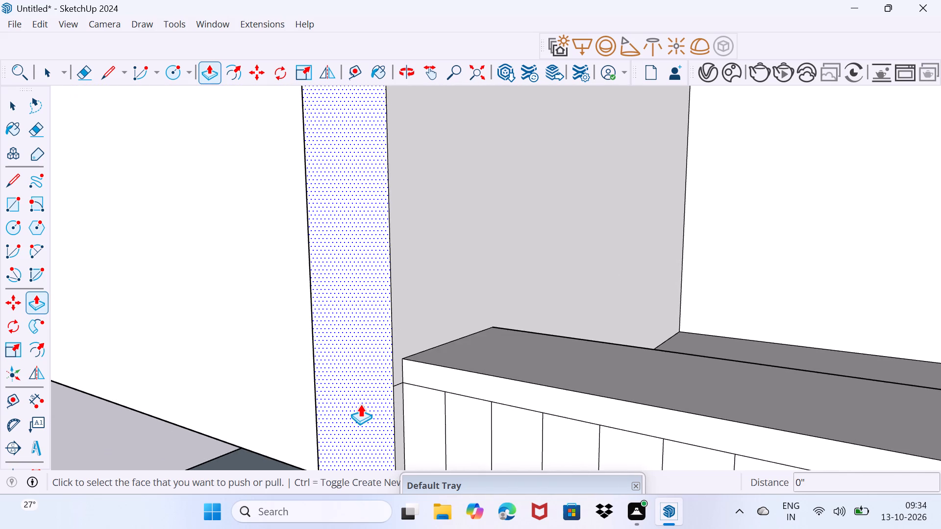
{"action": "scroll", "coordinate": [360, 404], "scroll_direction": "up", "scroll_amount": 8}
{"action": "key", "text": "space"}
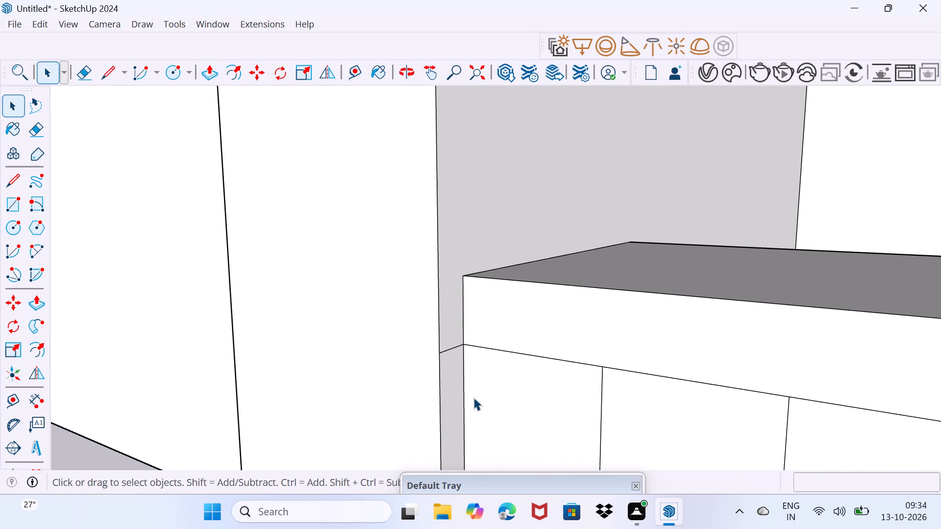
{"action": "key", "text": "e"}
{"action": "left_click", "coordinate": [448, 352]}
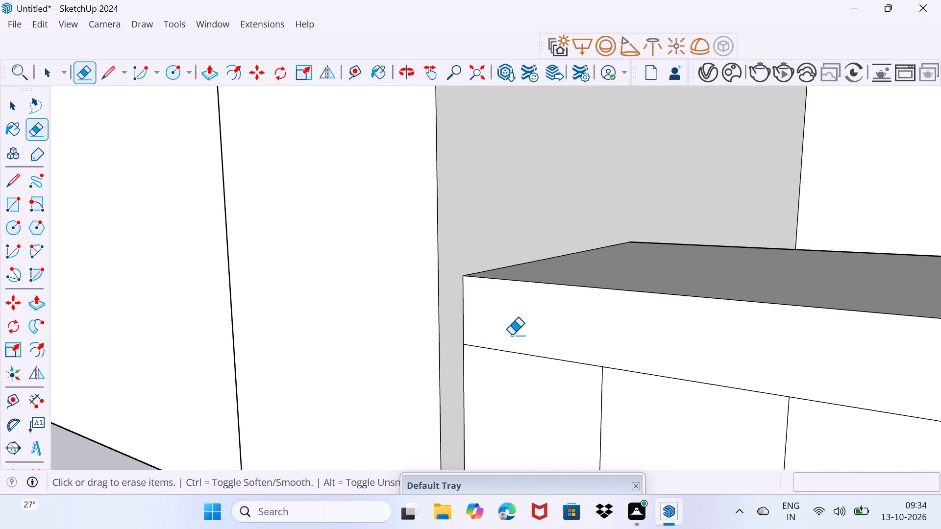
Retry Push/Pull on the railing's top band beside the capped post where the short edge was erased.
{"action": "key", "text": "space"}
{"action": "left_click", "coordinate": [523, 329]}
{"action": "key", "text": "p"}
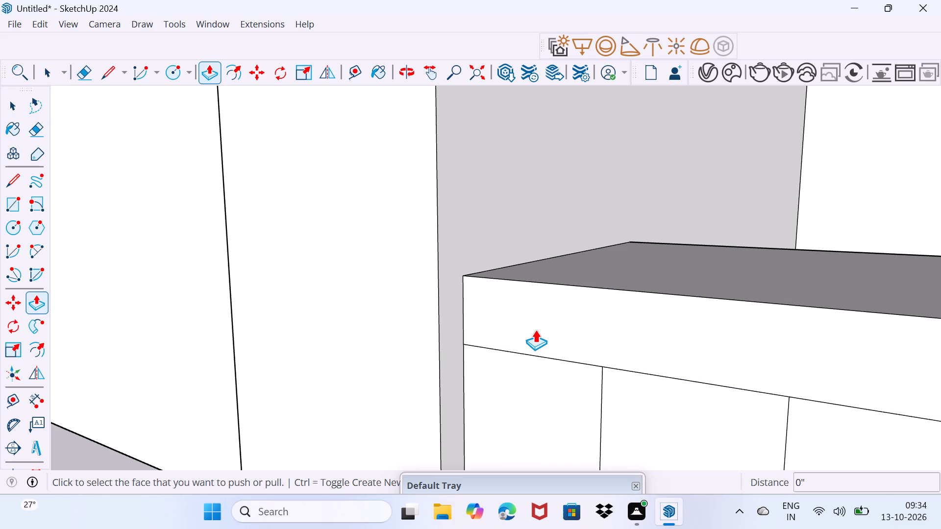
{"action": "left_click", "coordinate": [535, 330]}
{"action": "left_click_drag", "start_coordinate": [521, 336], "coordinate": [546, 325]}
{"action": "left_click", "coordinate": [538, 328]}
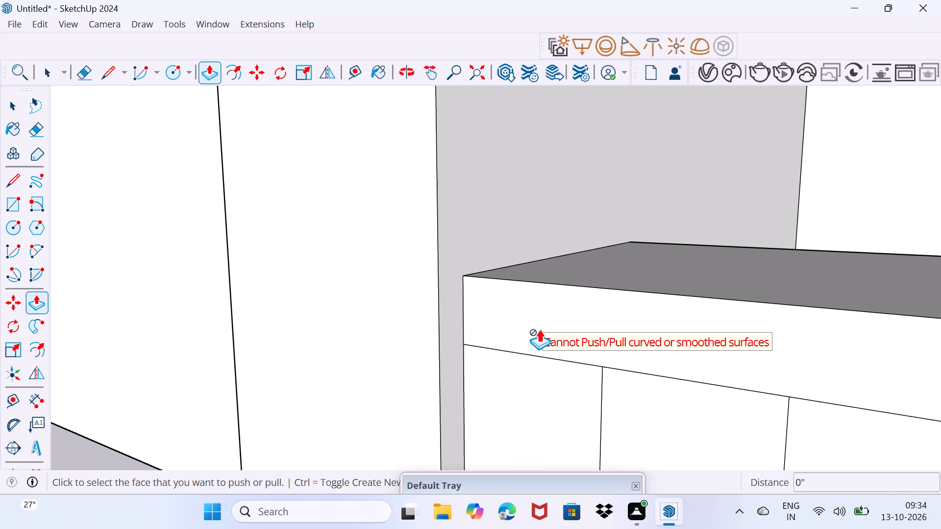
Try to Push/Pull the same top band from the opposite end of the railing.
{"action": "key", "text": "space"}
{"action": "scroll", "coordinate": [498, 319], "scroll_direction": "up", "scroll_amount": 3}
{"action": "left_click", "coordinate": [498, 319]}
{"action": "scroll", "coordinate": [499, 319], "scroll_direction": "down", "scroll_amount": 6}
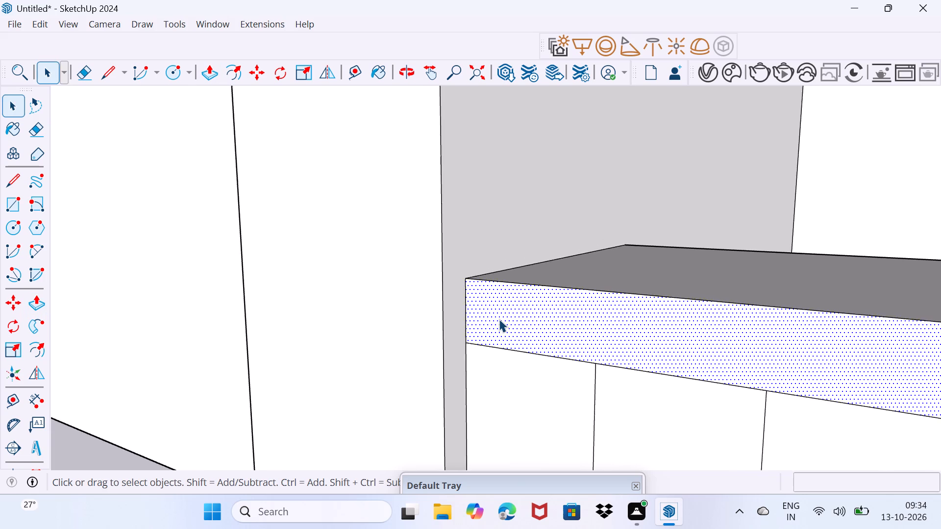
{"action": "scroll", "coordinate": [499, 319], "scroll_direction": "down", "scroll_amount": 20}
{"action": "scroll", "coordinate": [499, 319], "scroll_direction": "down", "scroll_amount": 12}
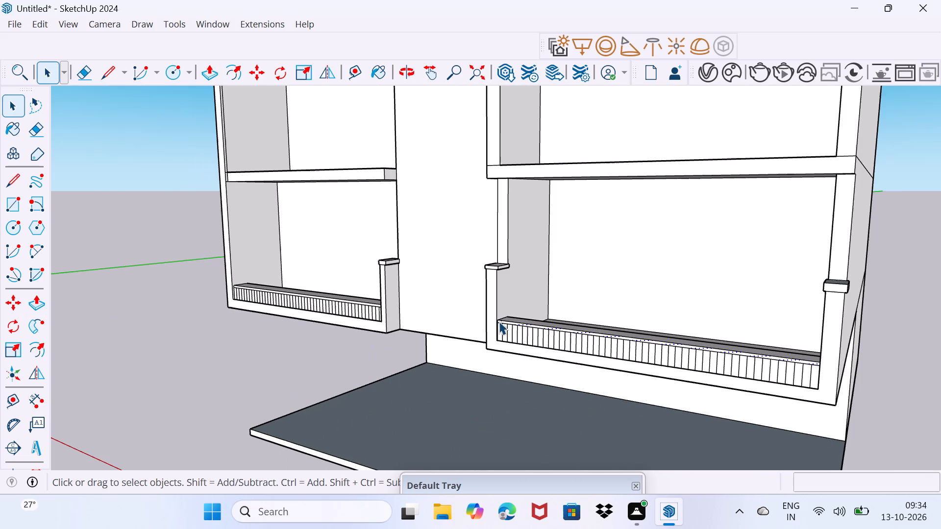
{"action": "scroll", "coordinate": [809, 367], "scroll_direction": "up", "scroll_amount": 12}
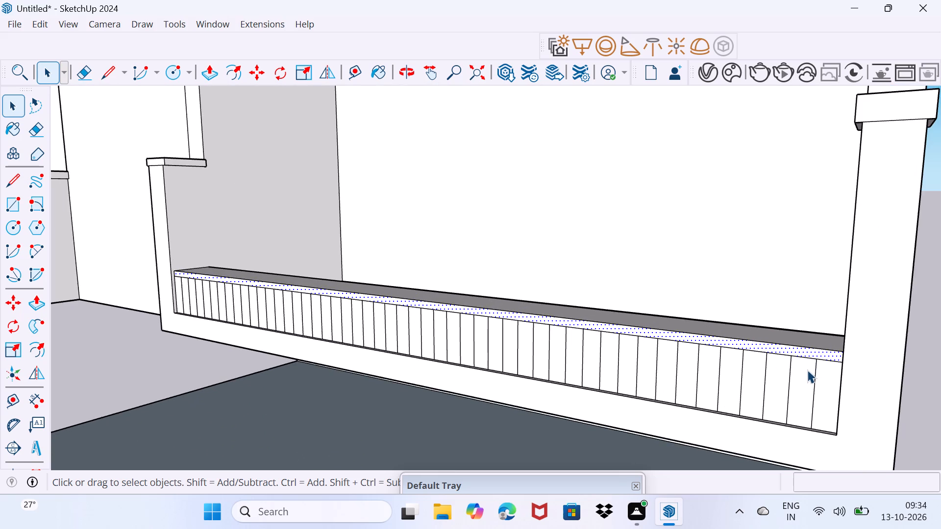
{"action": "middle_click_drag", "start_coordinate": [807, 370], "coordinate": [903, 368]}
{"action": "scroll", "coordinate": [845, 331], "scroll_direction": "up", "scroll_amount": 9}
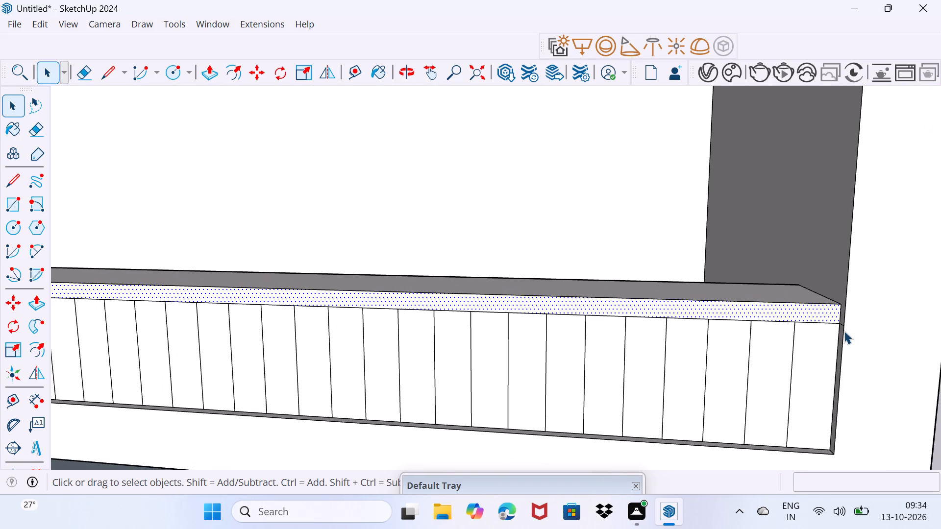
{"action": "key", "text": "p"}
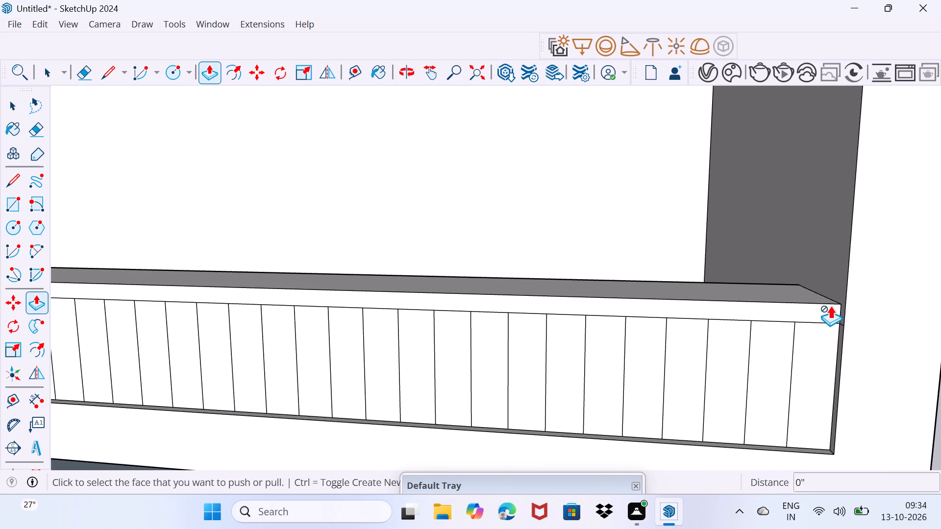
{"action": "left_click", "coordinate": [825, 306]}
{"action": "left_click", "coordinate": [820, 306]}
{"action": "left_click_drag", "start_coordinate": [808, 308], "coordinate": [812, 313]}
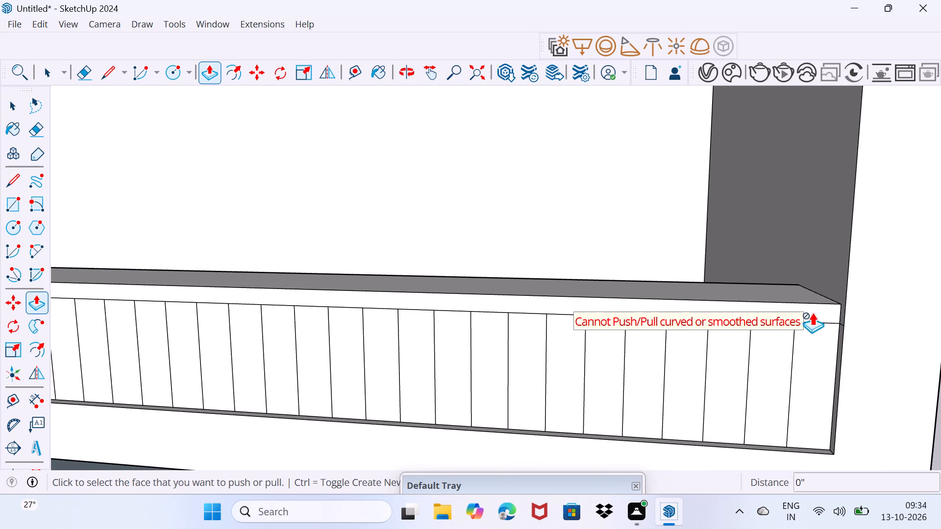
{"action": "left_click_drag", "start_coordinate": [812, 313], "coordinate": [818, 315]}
Push/Pull the end strip under the railing's top band outward by 0.5".
{"action": "key", "text": "space"}
{"action": "left_click", "coordinate": [816, 390]}
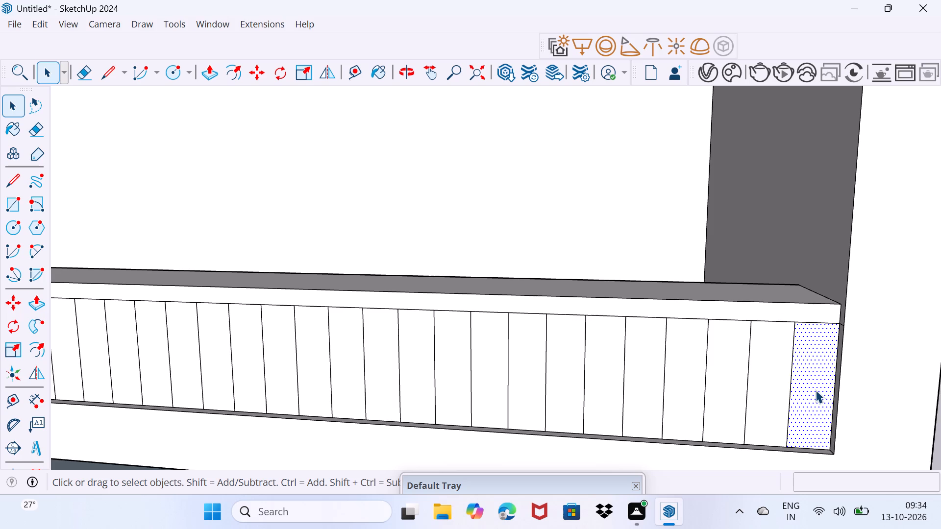
{"action": "key", "text": "p"}
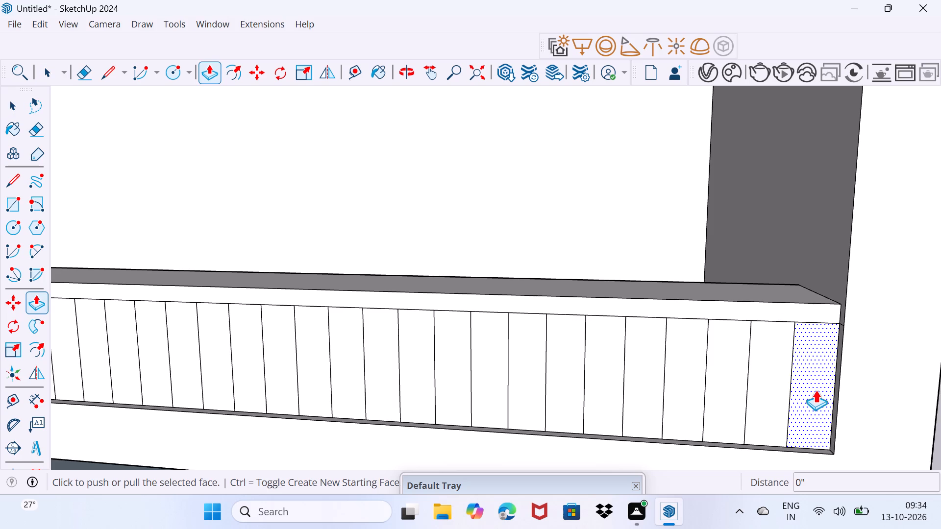
{"action": "left_click", "coordinate": [816, 390]}
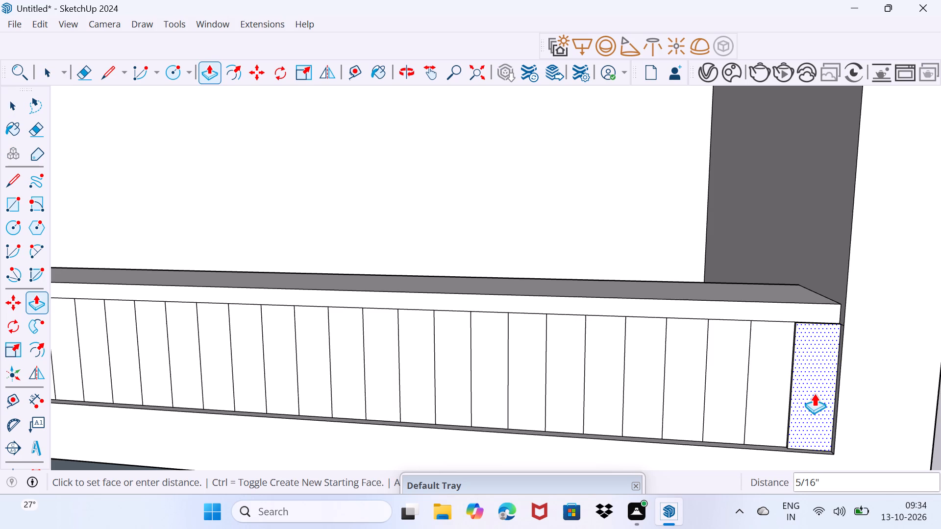
{"action": "type", "text": "0.5"}
{"action": "key", "text": "shift+quotedbl"}
{"action": "key", "text": "Return"}
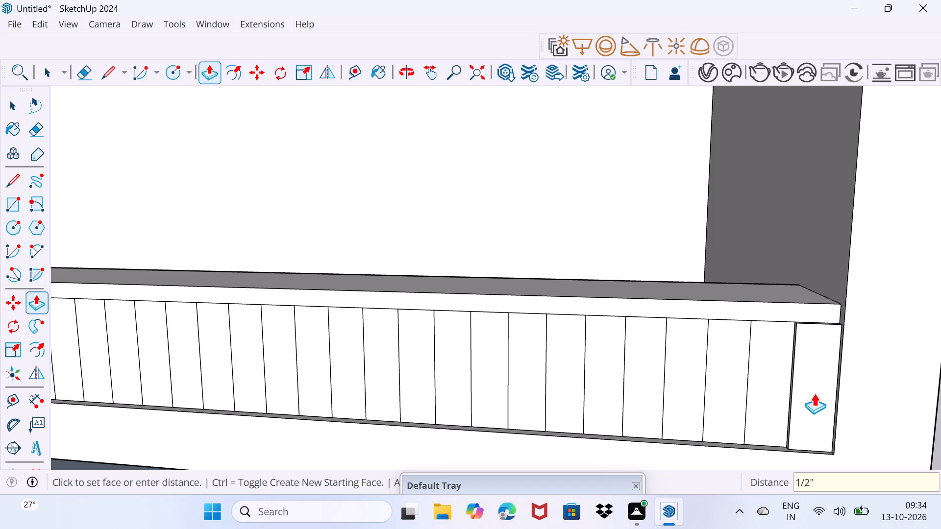
Repeat the 1/2" outward Push/Pull on the ten railing strips adjoining the raised end strip.
{"action": "left_click", "coordinate": [772, 393]}
{"action": "left_click", "coordinate": [772, 393]}
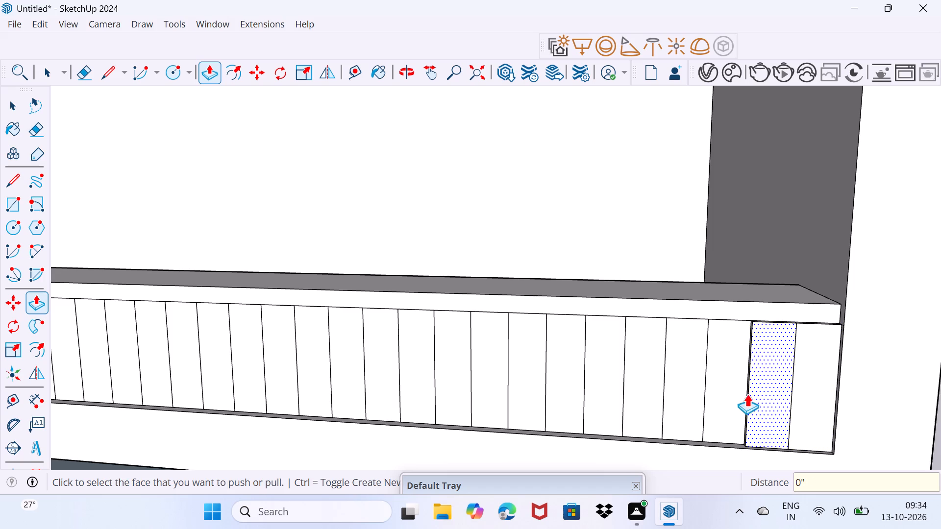
{"action": "double_click", "coordinate": [727, 394]}
{"action": "double_click", "coordinate": [690, 396]}
{"action": "double_click", "coordinate": [657, 396]}
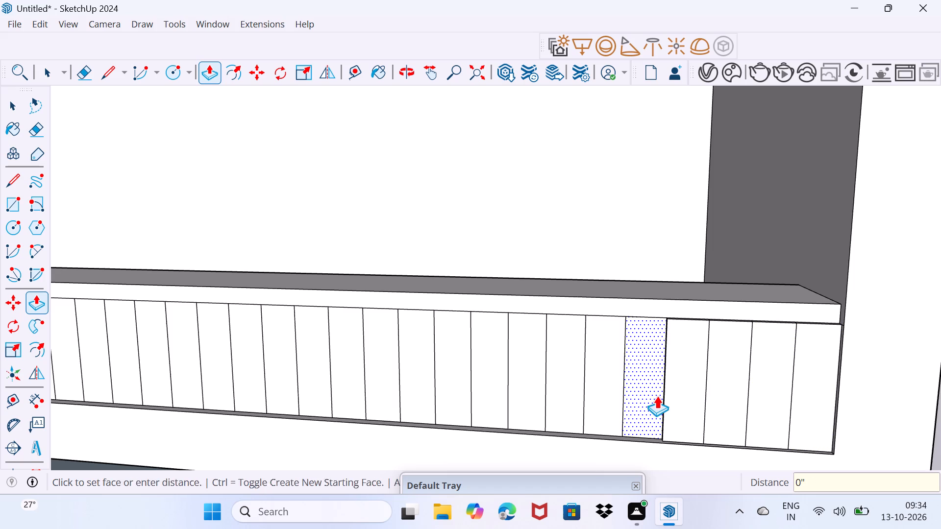
{"action": "double_click", "coordinate": [616, 390]}
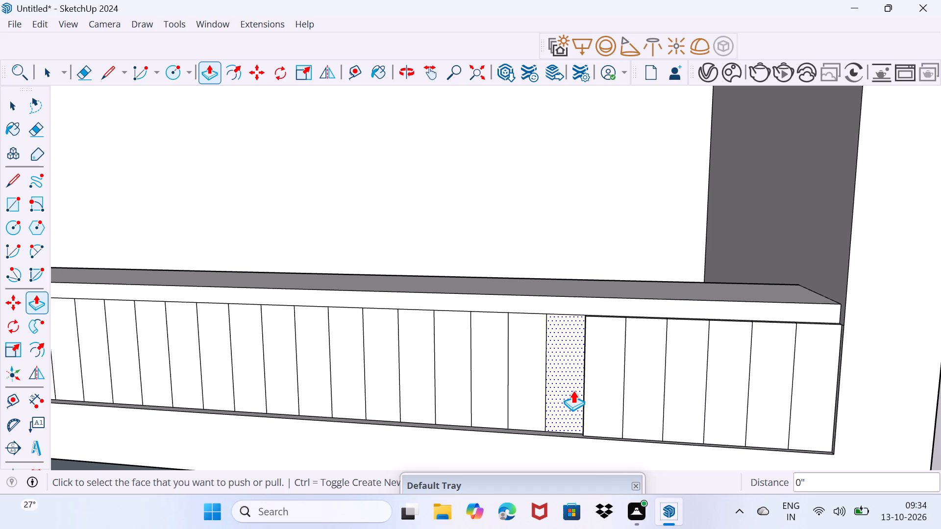
{"action": "double_click", "coordinate": [573, 390]}
{"action": "double_click", "coordinate": [531, 391]}
{"action": "double_click", "coordinate": [484, 389]}
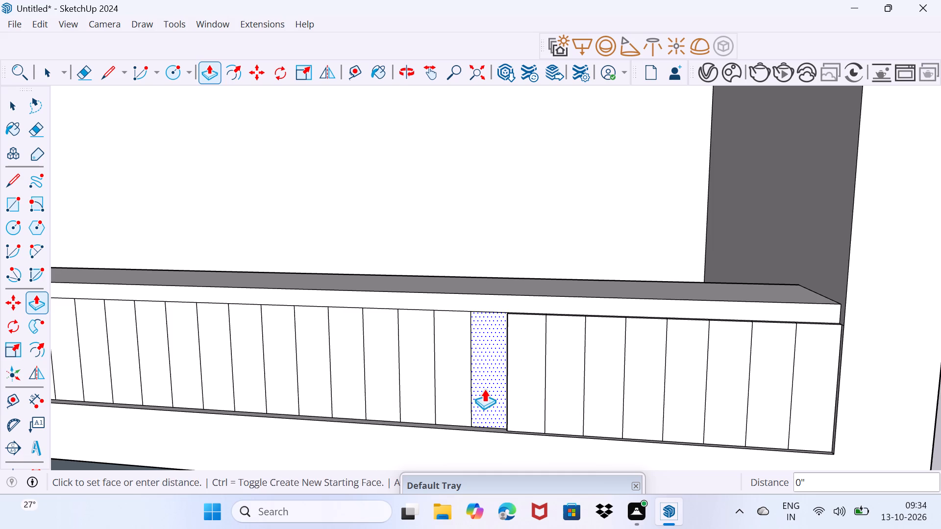
{"action": "double_click", "coordinate": [460, 389]}
{"action": "double_click", "coordinate": [427, 386]}
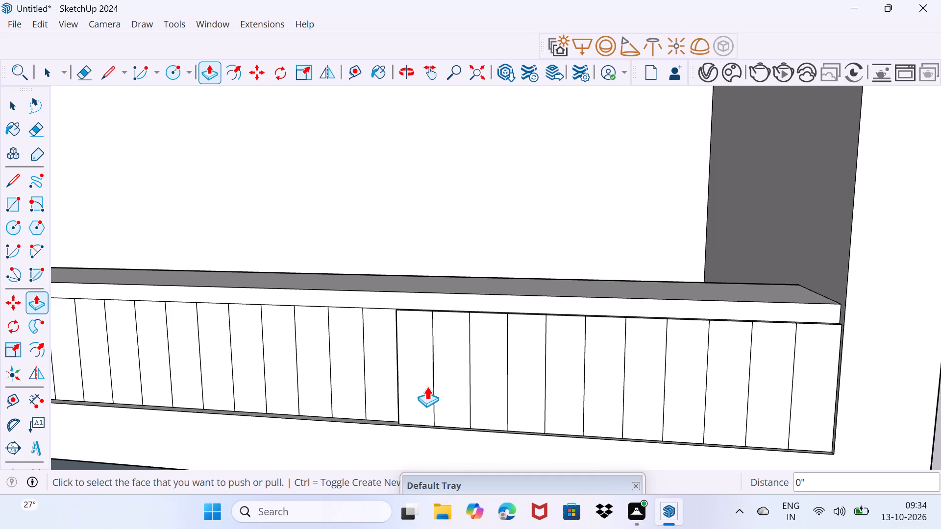
Apply the same 1/2" Push/Pull to the next eight strips, continuing along the railing toward its middle.
{"action": "scroll", "coordinate": [427, 386], "scroll_direction": "down", "scroll_amount": 1}
{"action": "middle_click_drag", "start_coordinate": [427, 386], "coordinate": [644, 384]}
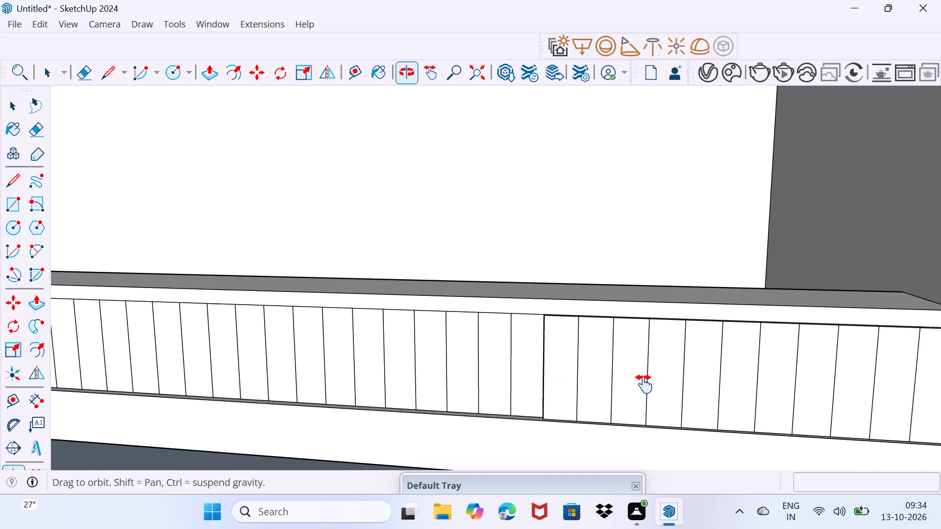
{"action": "middle_click_drag", "start_coordinate": [644, 384], "coordinate": [842, 389]}
{"action": "double_click", "coordinate": [787, 381]}
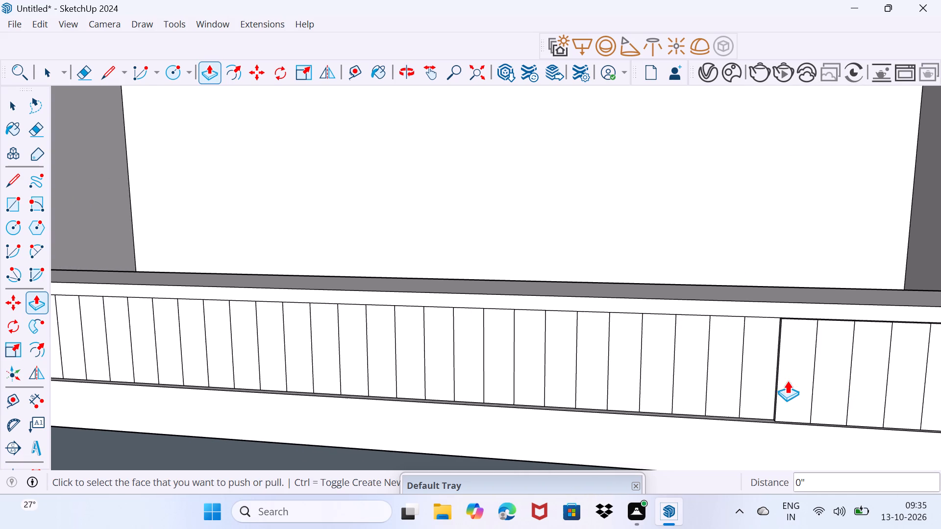
{"action": "double_click", "coordinate": [761, 381]}
{"action": "double_click", "coordinate": [732, 381]}
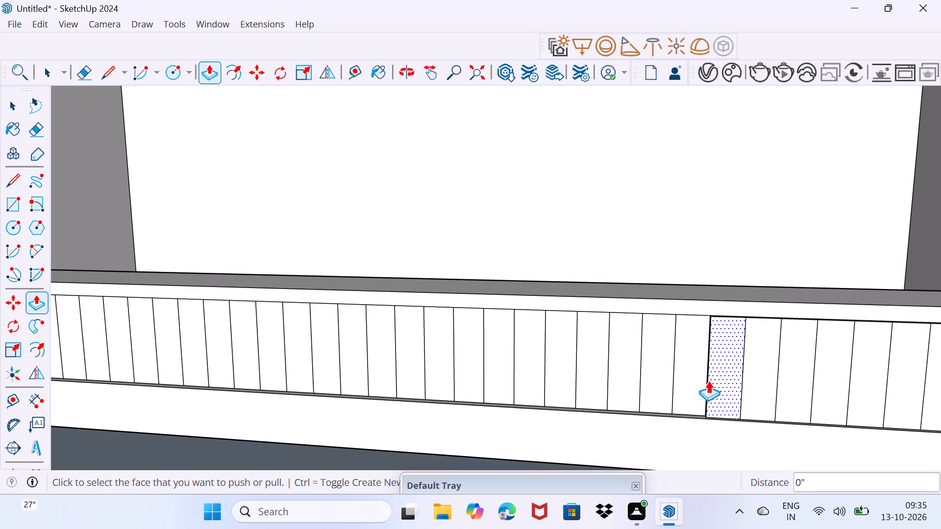
{"action": "double_click", "coordinate": [698, 382]}
{"action": "double_click", "coordinate": [667, 382]}
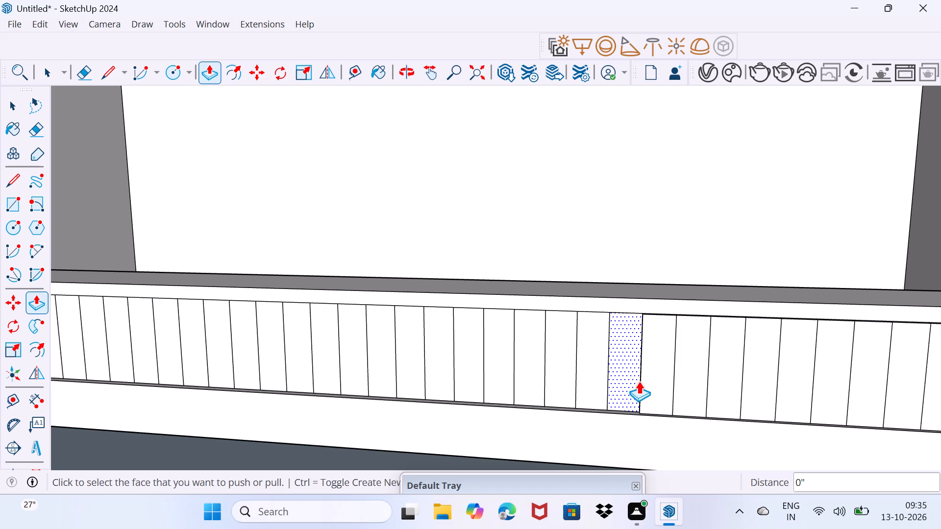
{"action": "double_click", "coordinate": [639, 381]}
{"action": "double_click", "coordinate": [604, 383]}
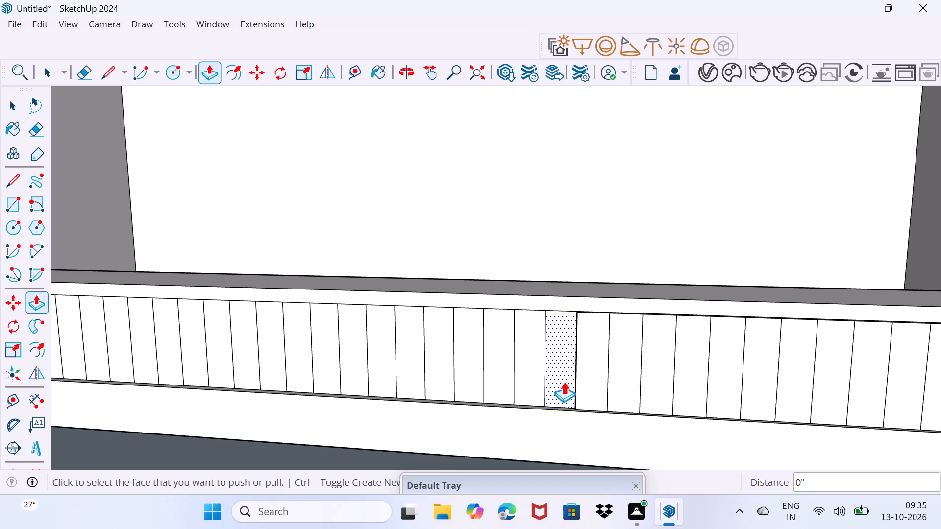
{"action": "double_click", "coordinate": [563, 382]}
Extend the 1/2" Push/Pull across eight more strips past the railing's middle.
{"action": "middle_click_drag", "start_coordinate": [563, 382], "coordinate": [904, 386]}
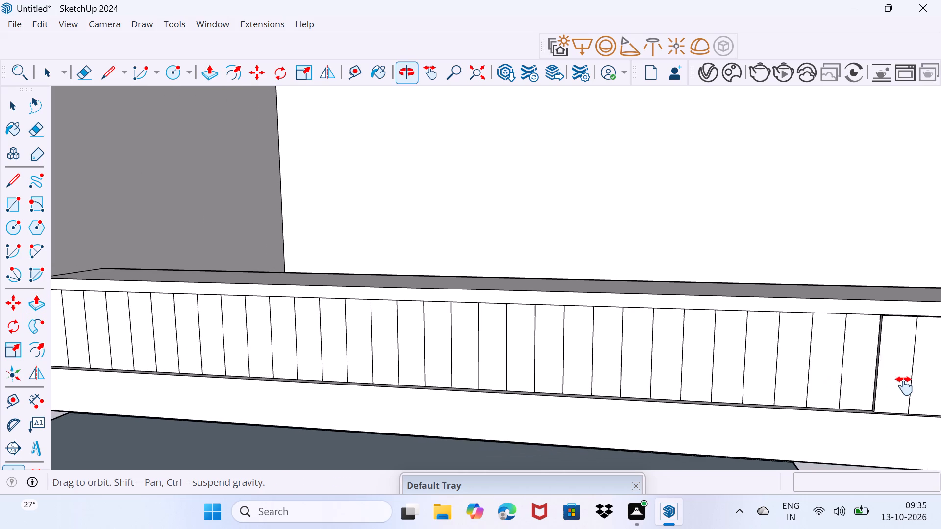
{"action": "middle_click_drag", "start_coordinate": [904, 386], "coordinate": [905, 386]}
{"action": "double_click", "coordinate": [865, 378]}
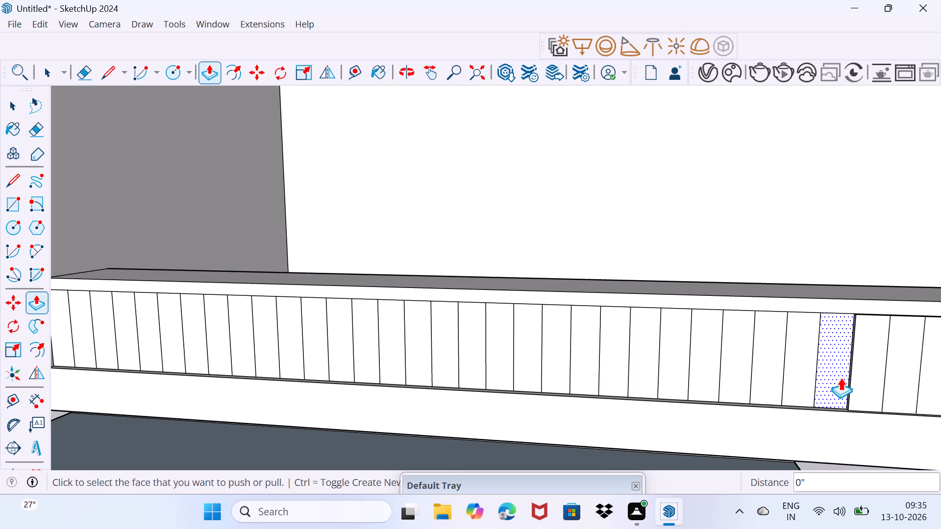
{"action": "double_click", "coordinate": [841, 378]}
{"action": "double_click", "coordinate": [796, 379]}
{"action": "double_click", "coordinate": [765, 380]}
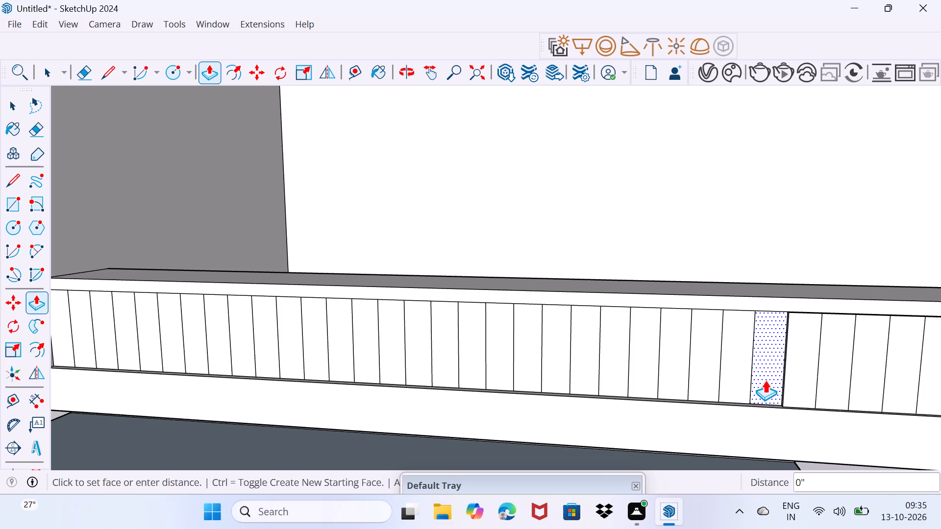
{"action": "double_click", "coordinate": [740, 379]}
{"action": "double_click", "coordinate": [711, 378]}
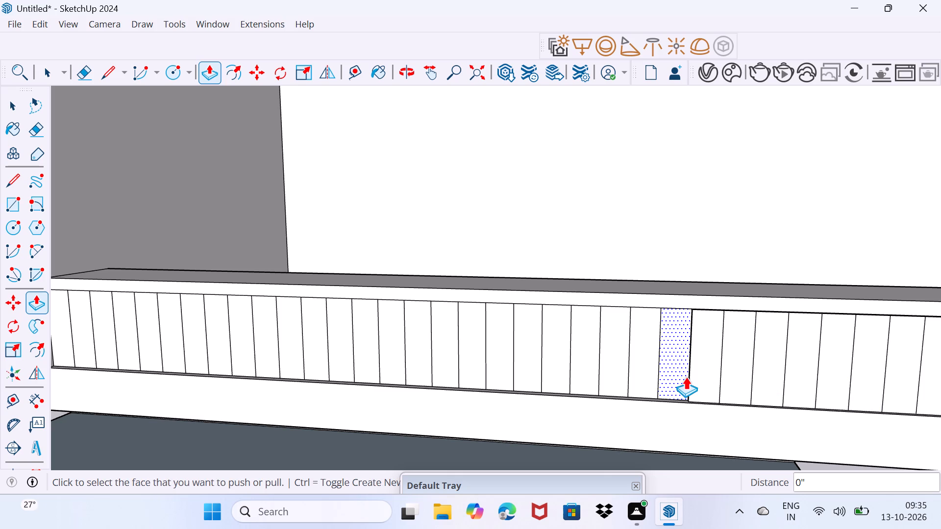
{"action": "double_click", "coordinate": [684, 377]}
{"action": "double_click", "coordinate": [649, 376]}
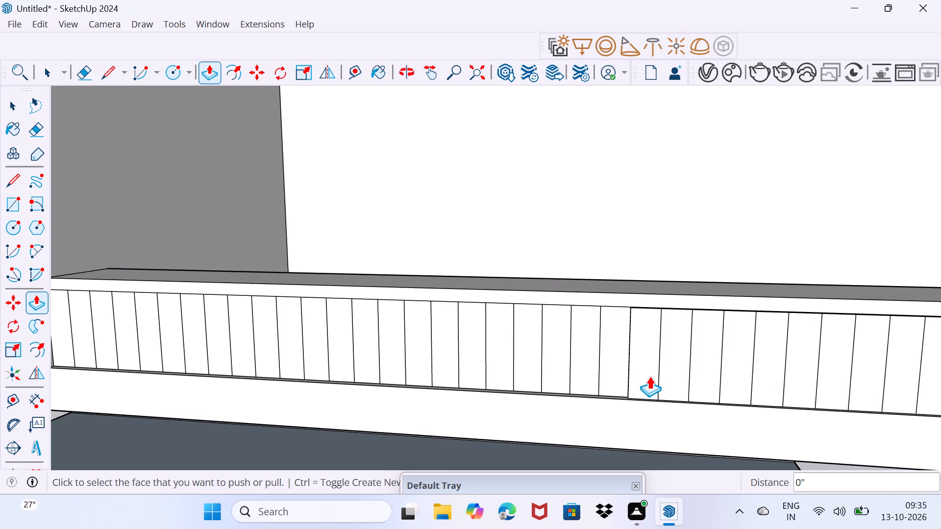
Repeat the 1/2" outward Push/Pull on the next ten railing strips, continuing toward the unraised end.
{"action": "middle_click_drag", "start_coordinate": [649, 376], "coordinate": [868, 377]}
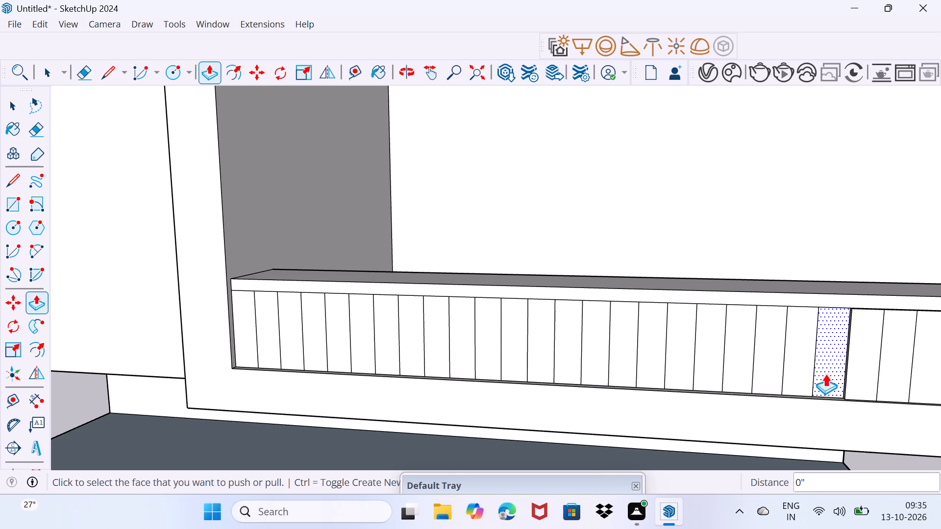
{"action": "double_click", "coordinate": [825, 374]}
{"action": "double_click", "coordinate": [802, 374]}
{"action": "double_click", "coordinate": [771, 373]}
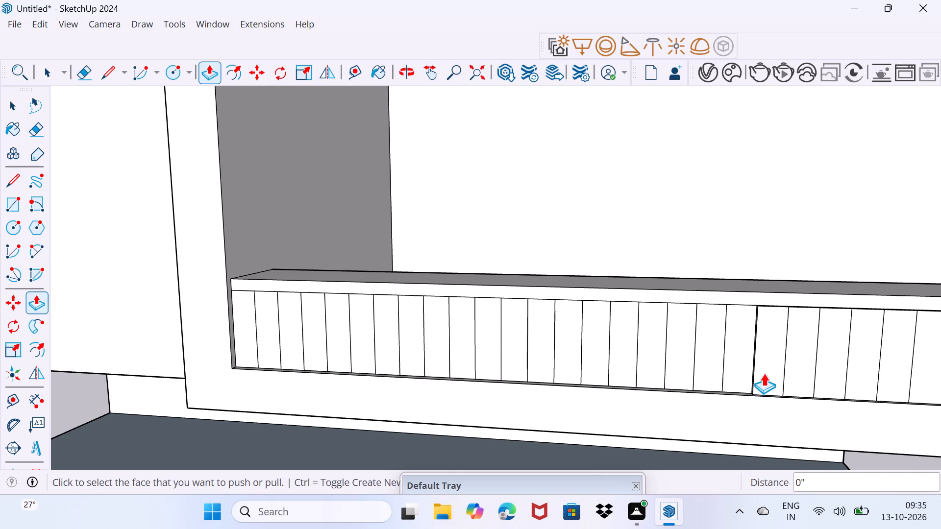
{"action": "double_click", "coordinate": [743, 373]}
{"action": "double_click", "coordinate": [714, 373]}
{"action": "double_click", "coordinate": [689, 373]}
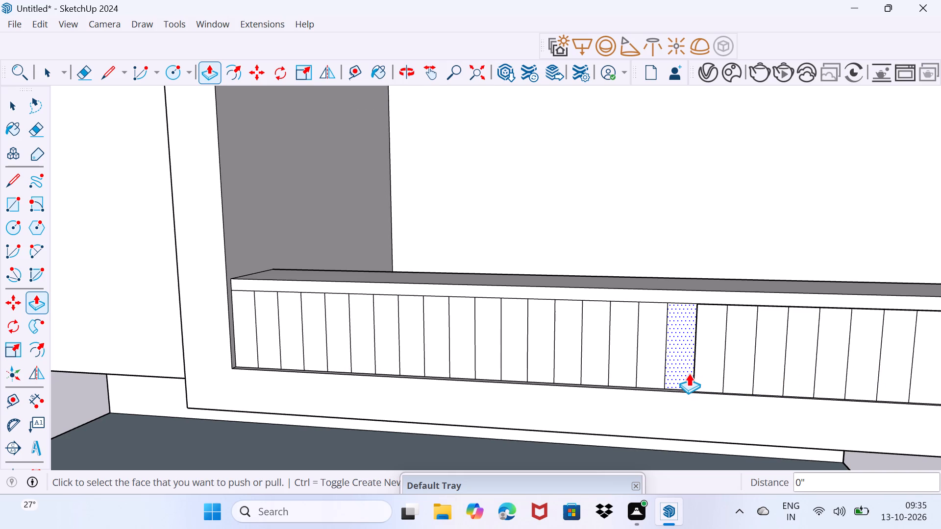
{"action": "double_click", "coordinate": [652, 371]}
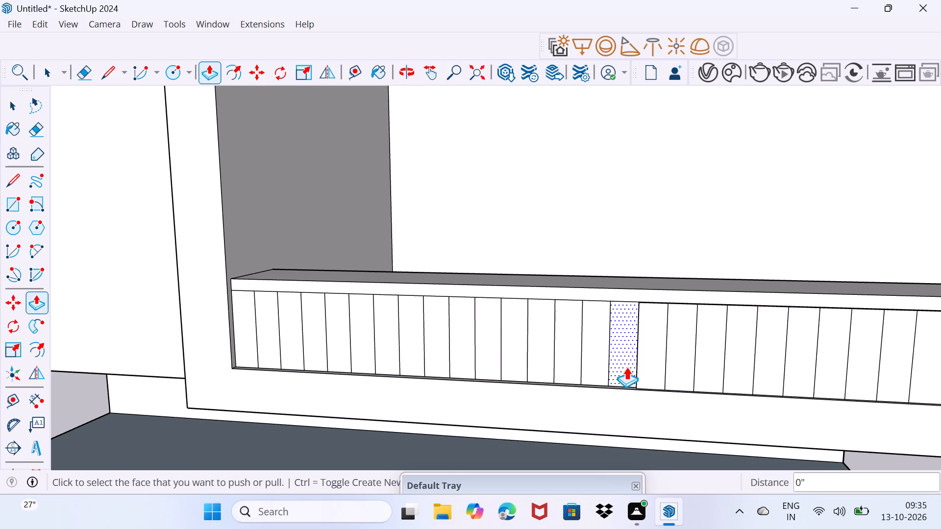
{"action": "double_click", "coordinate": [626, 367]}
{"action": "double_click", "coordinate": [605, 364]}
{"action": "double_click", "coordinate": [579, 361]}
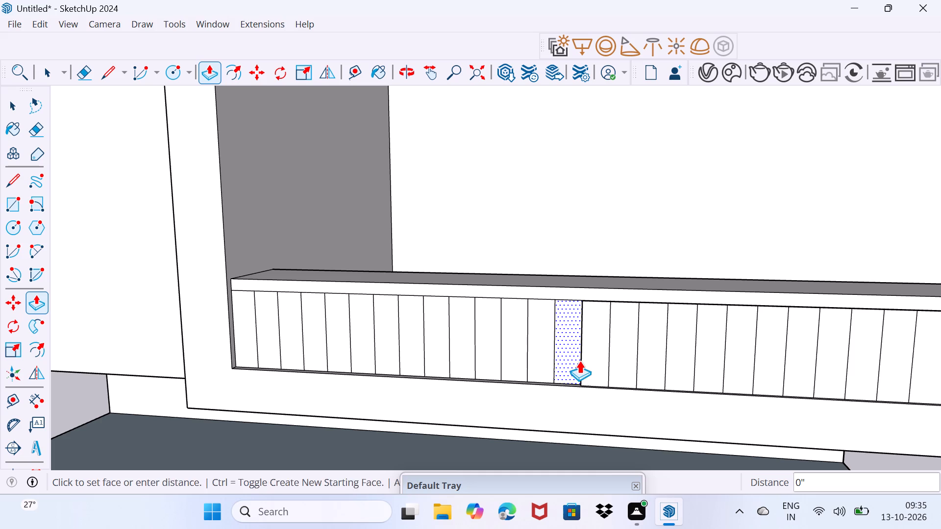
Apply the same 1/2" Push/Pull to the remaining thirteen strips, up to the railing's far end against the wall.
{"action": "double_click", "coordinate": [547, 358]}
{"action": "double_click", "coordinate": [525, 355]}
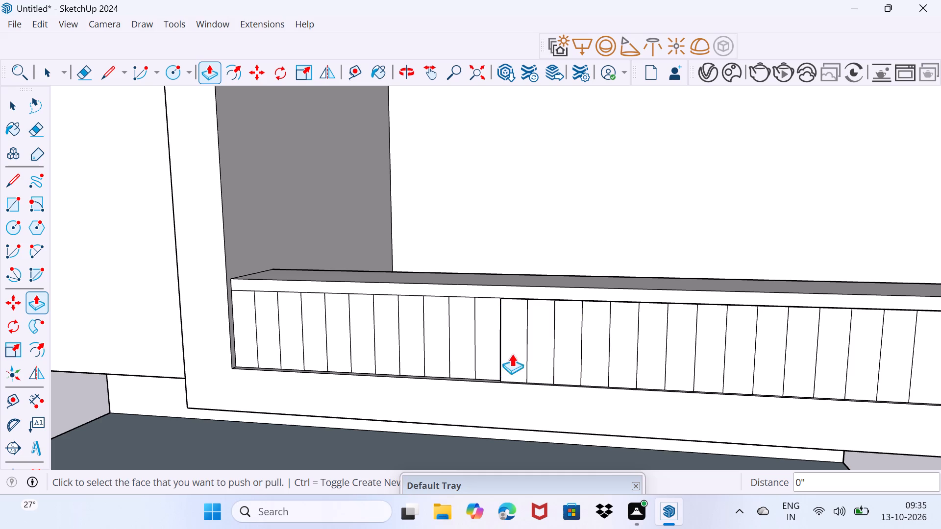
{"action": "double_click", "coordinate": [496, 353]}
{"action": "double_click", "coordinate": [467, 352]}
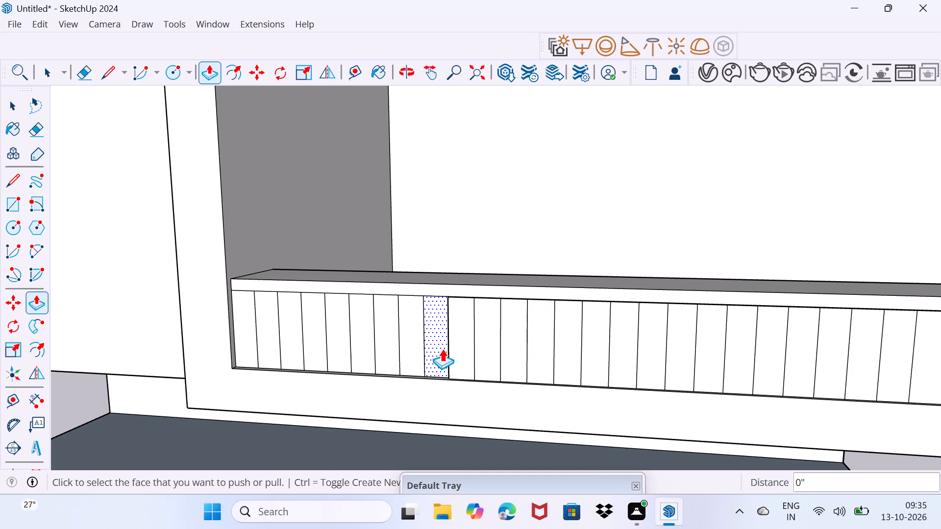
{"action": "double_click", "coordinate": [442, 349]}
{"action": "double_click", "coordinate": [417, 347]}
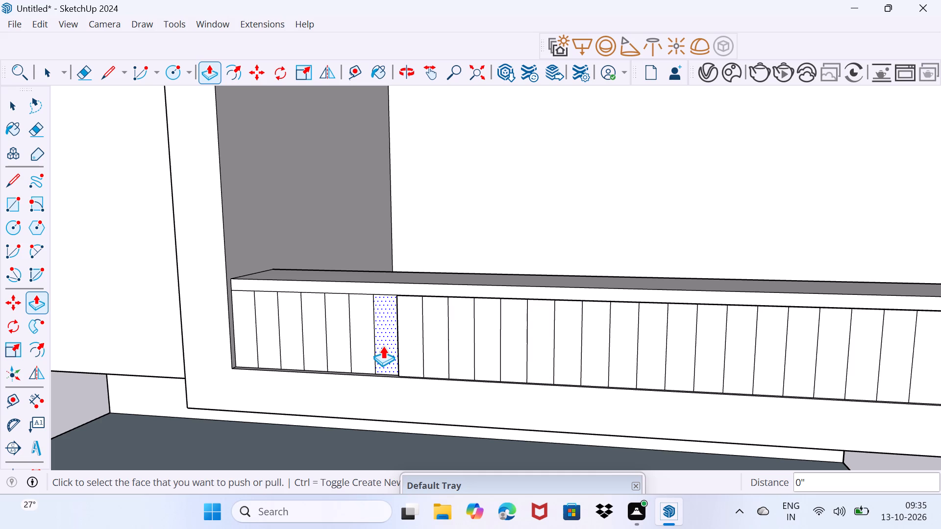
{"action": "double_click", "coordinate": [383, 346]}
{"action": "double_click", "coordinate": [355, 343]}
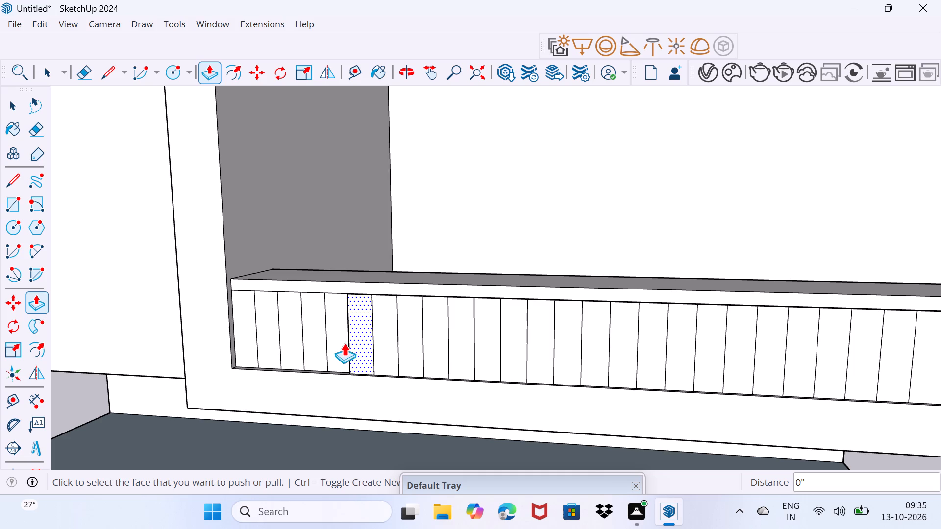
{"action": "double_click", "coordinate": [341, 342]}
{"action": "double_click", "coordinate": [315, 342]}
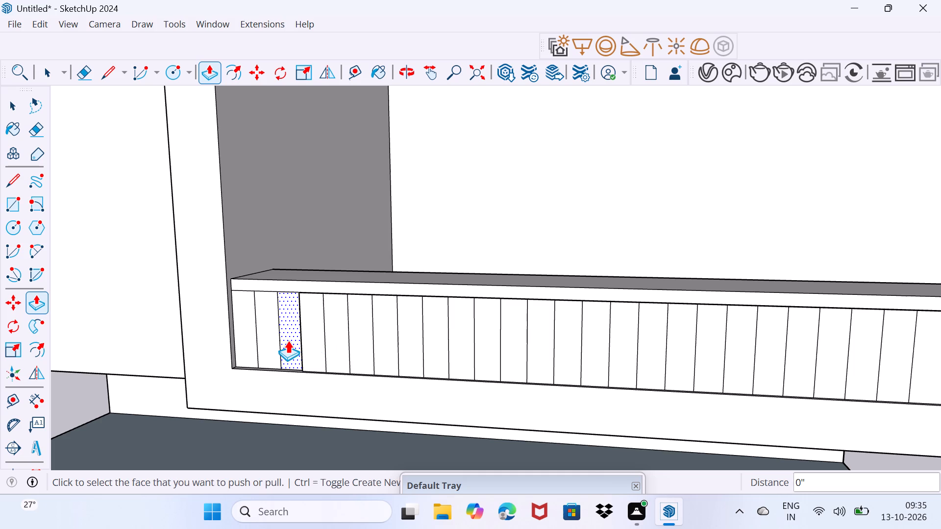
{"action": "double_click", "coordinate": [288, 340]}
{"action": "double_click", "coordinate": [266, 338]}
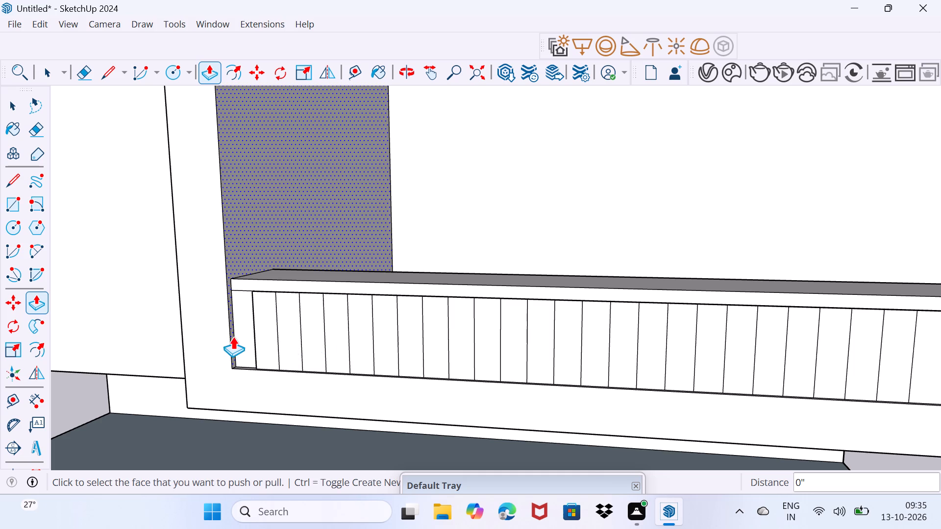
{"action": "left_click", "coordinate": [239, 336]}
{"action": "left_click", "coordinate": [239, 336]}
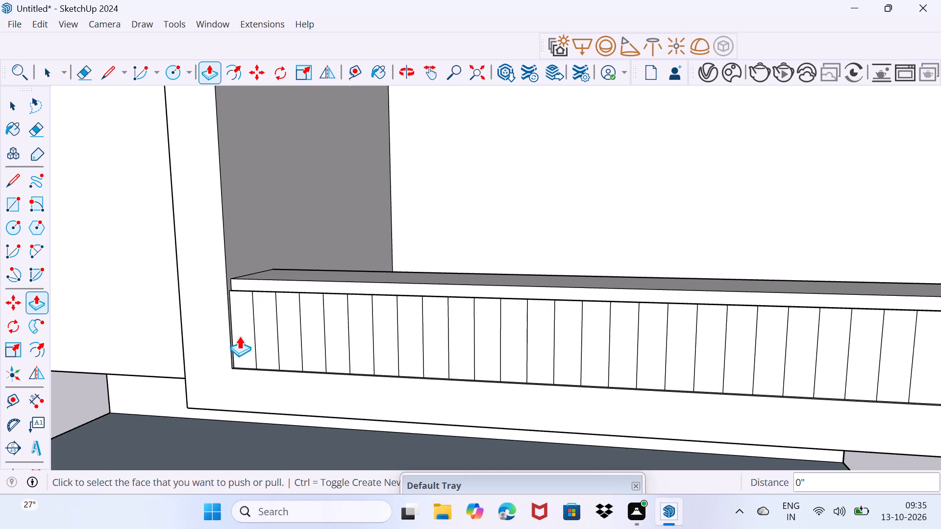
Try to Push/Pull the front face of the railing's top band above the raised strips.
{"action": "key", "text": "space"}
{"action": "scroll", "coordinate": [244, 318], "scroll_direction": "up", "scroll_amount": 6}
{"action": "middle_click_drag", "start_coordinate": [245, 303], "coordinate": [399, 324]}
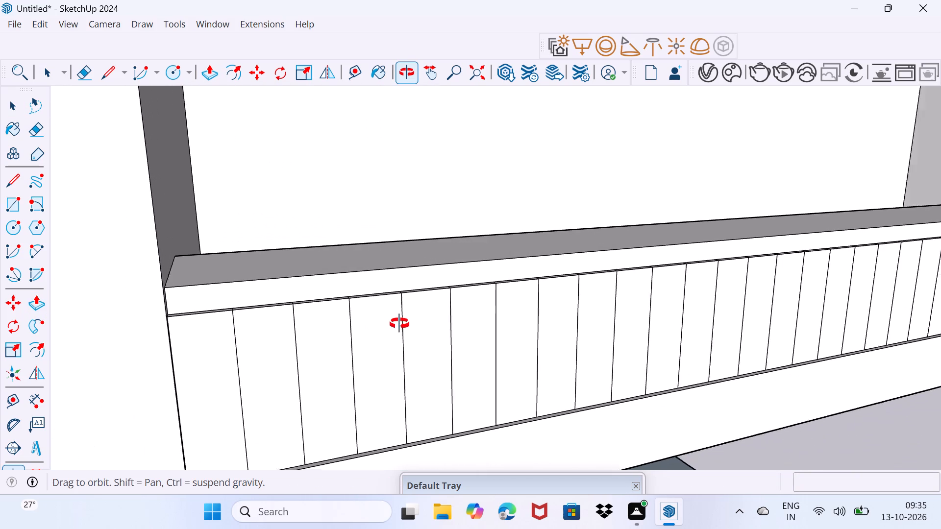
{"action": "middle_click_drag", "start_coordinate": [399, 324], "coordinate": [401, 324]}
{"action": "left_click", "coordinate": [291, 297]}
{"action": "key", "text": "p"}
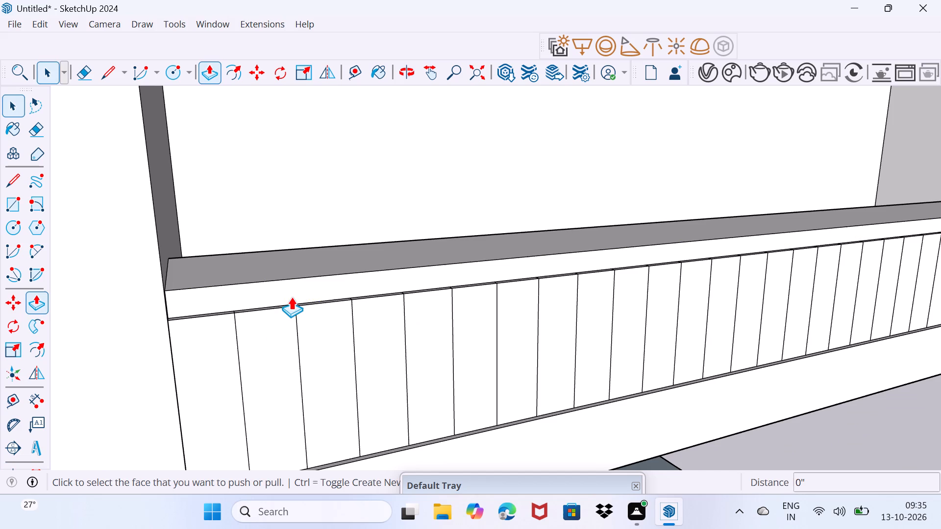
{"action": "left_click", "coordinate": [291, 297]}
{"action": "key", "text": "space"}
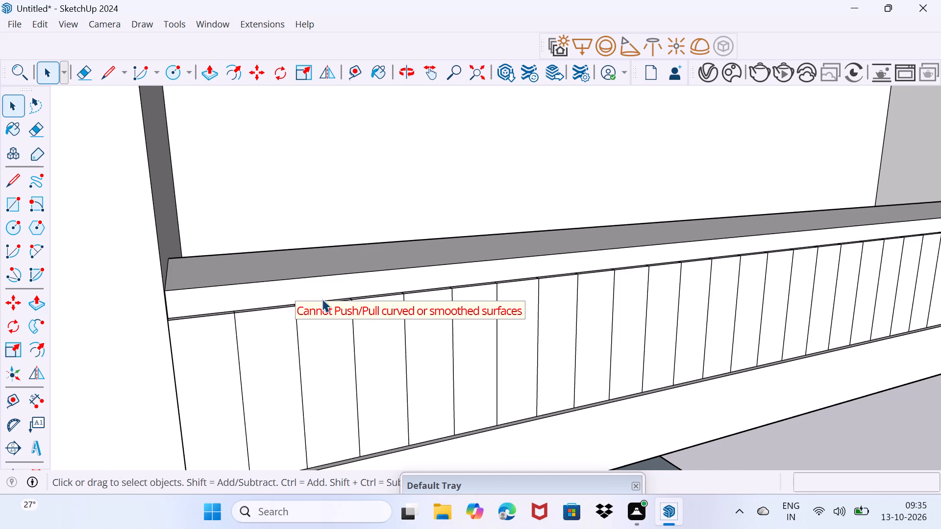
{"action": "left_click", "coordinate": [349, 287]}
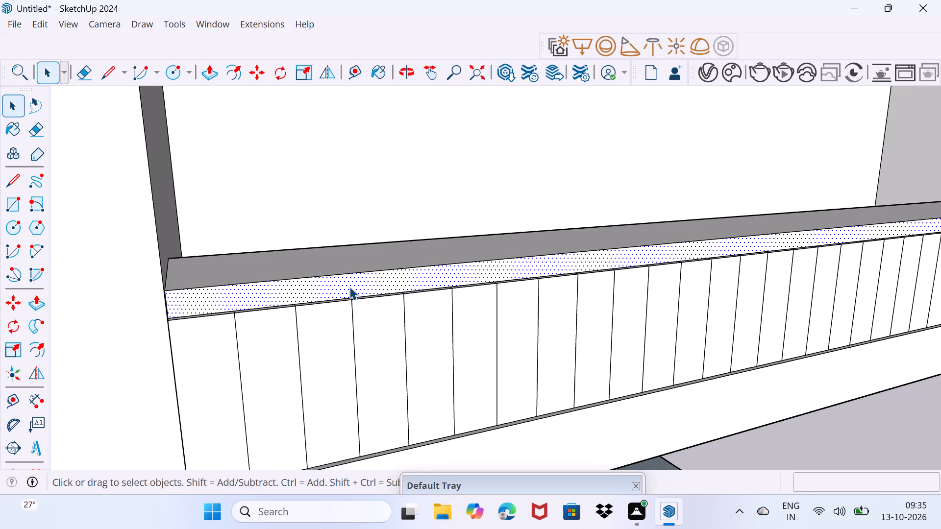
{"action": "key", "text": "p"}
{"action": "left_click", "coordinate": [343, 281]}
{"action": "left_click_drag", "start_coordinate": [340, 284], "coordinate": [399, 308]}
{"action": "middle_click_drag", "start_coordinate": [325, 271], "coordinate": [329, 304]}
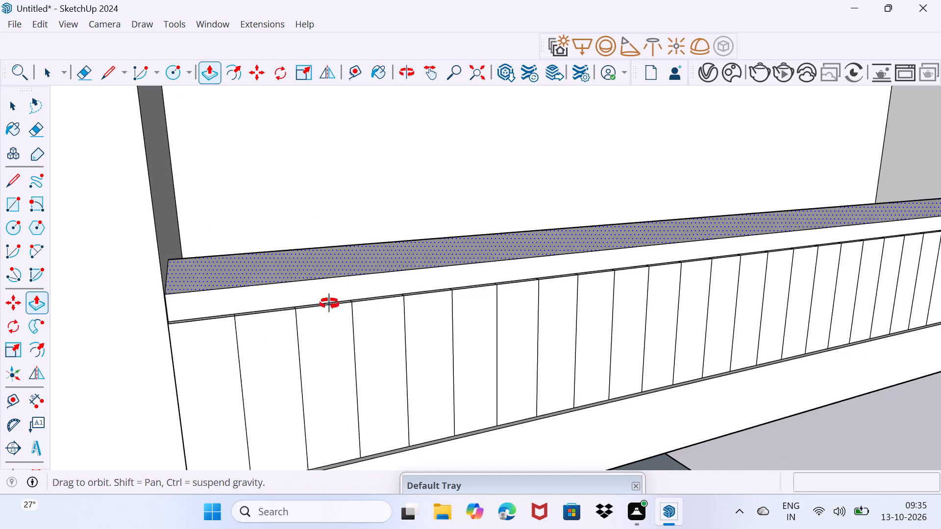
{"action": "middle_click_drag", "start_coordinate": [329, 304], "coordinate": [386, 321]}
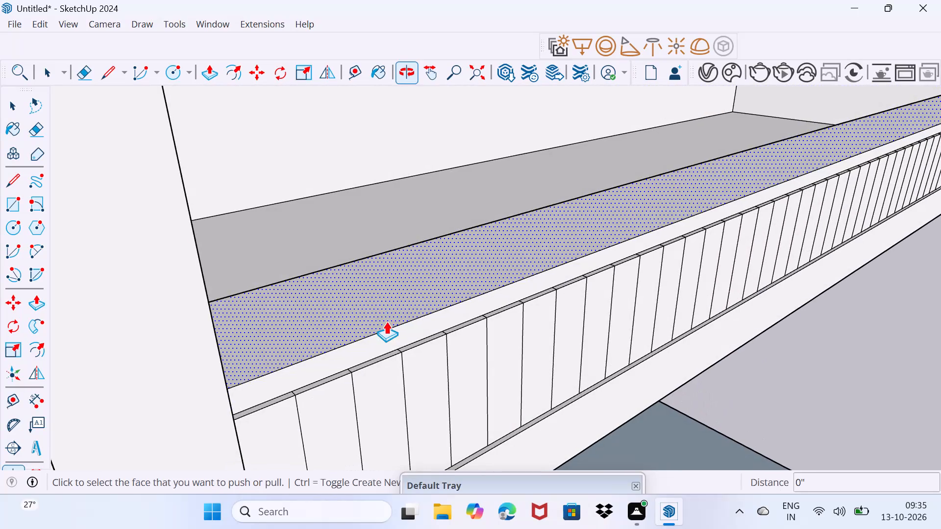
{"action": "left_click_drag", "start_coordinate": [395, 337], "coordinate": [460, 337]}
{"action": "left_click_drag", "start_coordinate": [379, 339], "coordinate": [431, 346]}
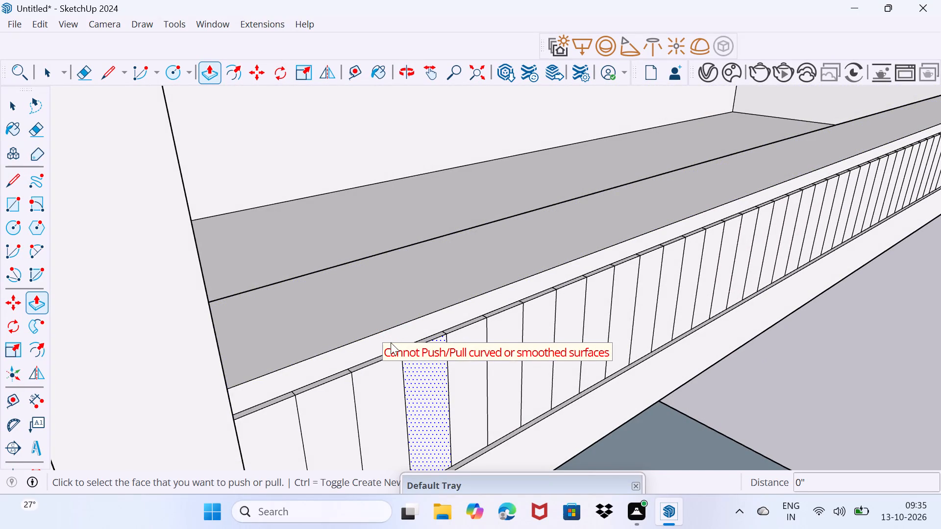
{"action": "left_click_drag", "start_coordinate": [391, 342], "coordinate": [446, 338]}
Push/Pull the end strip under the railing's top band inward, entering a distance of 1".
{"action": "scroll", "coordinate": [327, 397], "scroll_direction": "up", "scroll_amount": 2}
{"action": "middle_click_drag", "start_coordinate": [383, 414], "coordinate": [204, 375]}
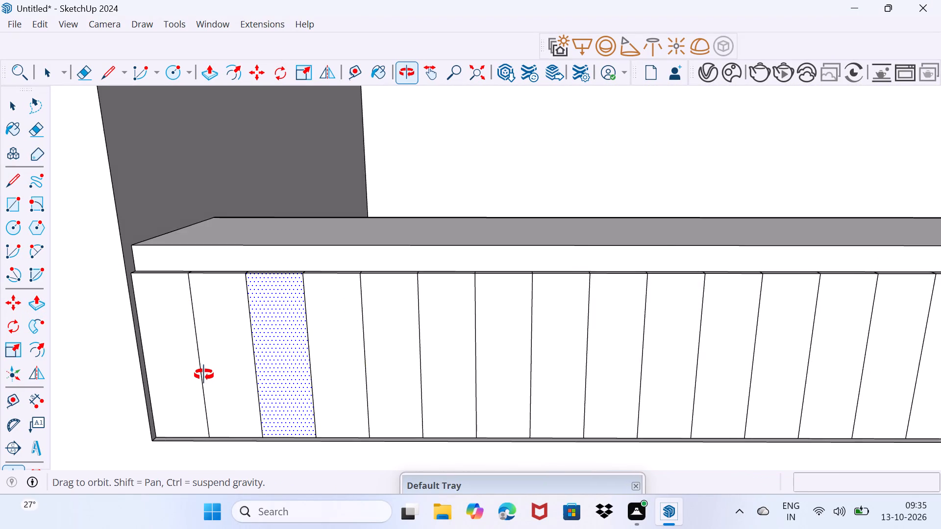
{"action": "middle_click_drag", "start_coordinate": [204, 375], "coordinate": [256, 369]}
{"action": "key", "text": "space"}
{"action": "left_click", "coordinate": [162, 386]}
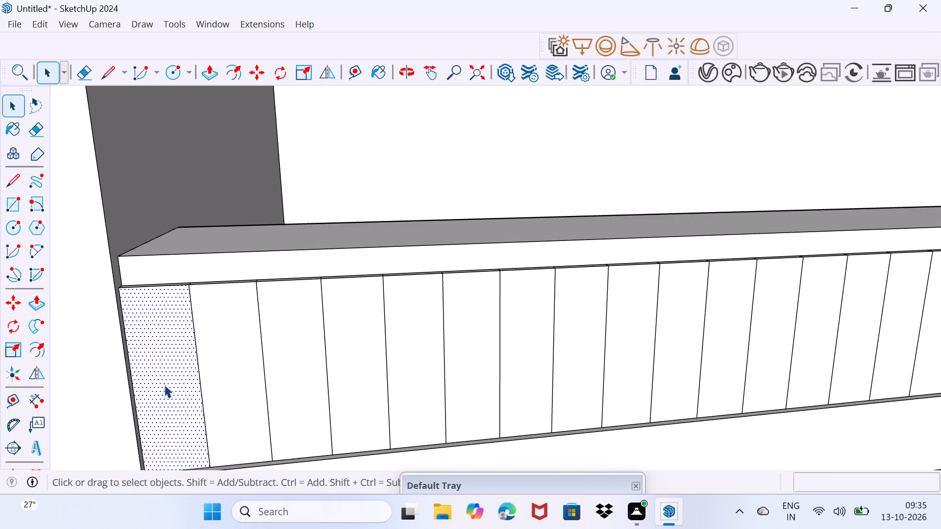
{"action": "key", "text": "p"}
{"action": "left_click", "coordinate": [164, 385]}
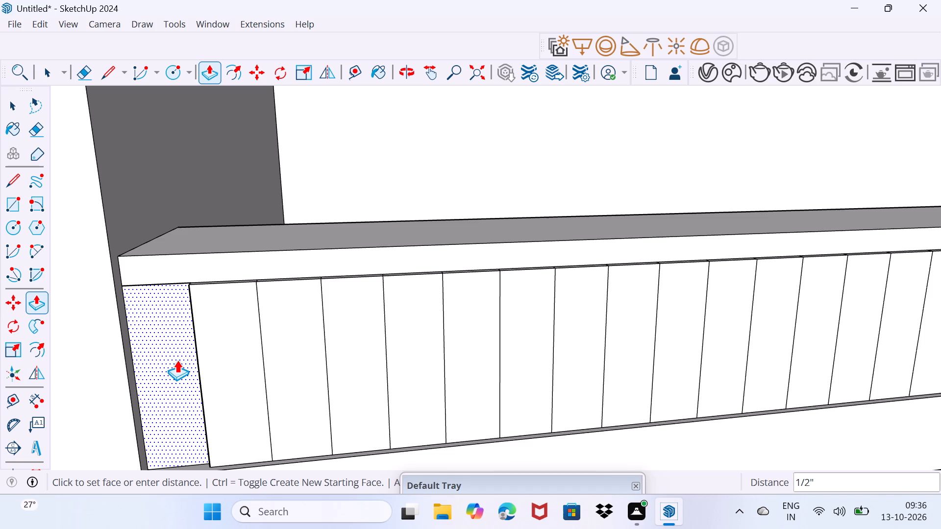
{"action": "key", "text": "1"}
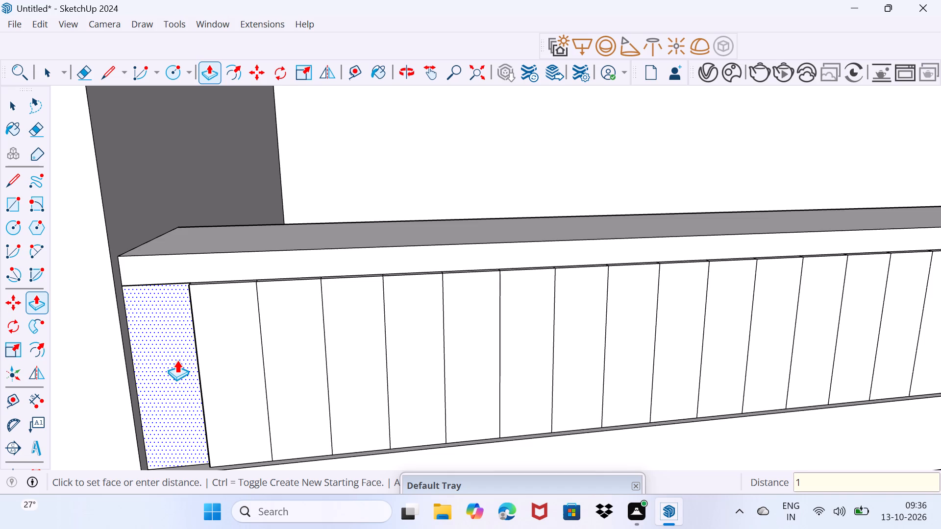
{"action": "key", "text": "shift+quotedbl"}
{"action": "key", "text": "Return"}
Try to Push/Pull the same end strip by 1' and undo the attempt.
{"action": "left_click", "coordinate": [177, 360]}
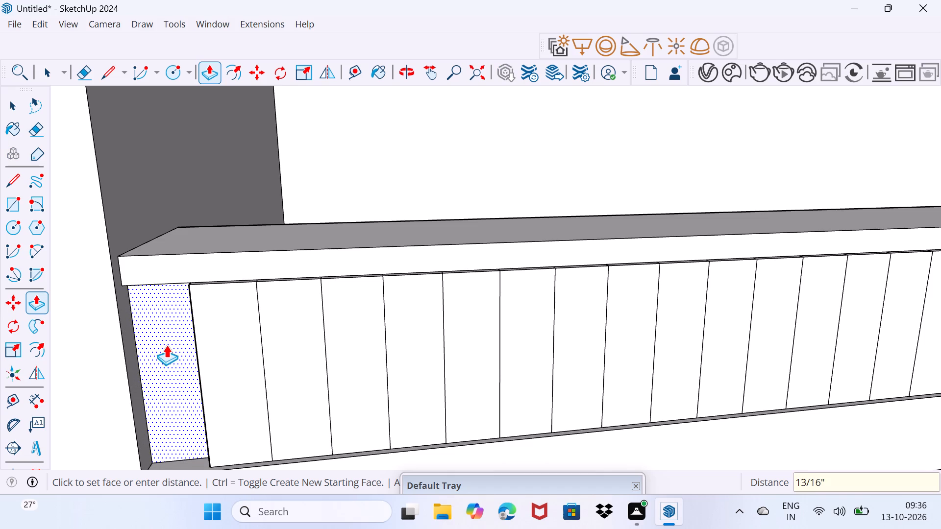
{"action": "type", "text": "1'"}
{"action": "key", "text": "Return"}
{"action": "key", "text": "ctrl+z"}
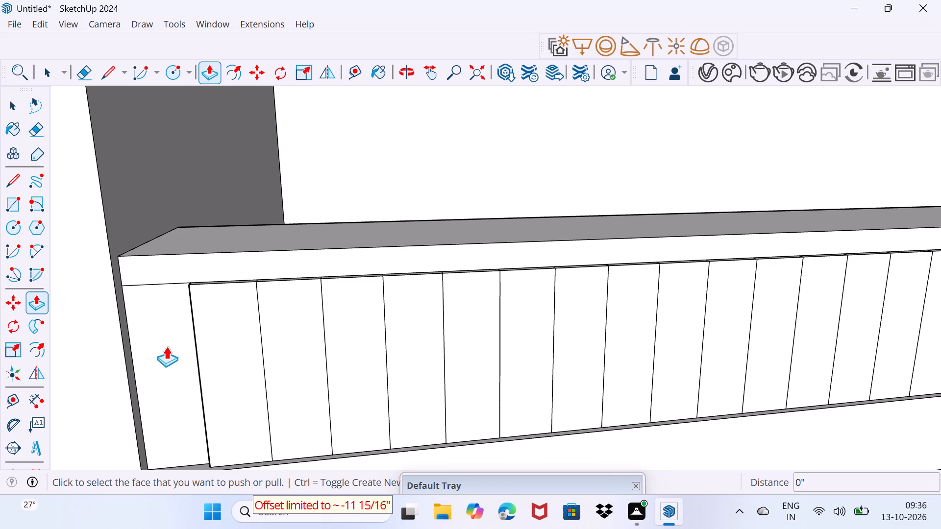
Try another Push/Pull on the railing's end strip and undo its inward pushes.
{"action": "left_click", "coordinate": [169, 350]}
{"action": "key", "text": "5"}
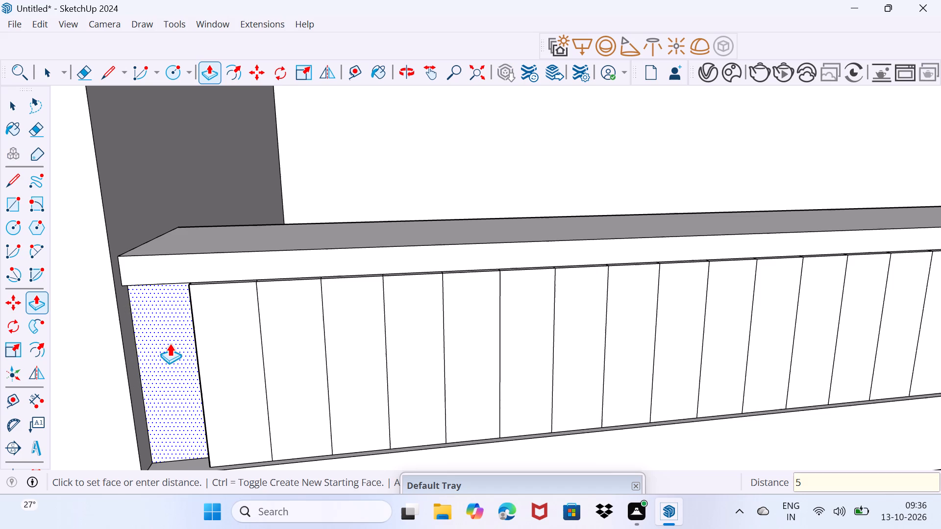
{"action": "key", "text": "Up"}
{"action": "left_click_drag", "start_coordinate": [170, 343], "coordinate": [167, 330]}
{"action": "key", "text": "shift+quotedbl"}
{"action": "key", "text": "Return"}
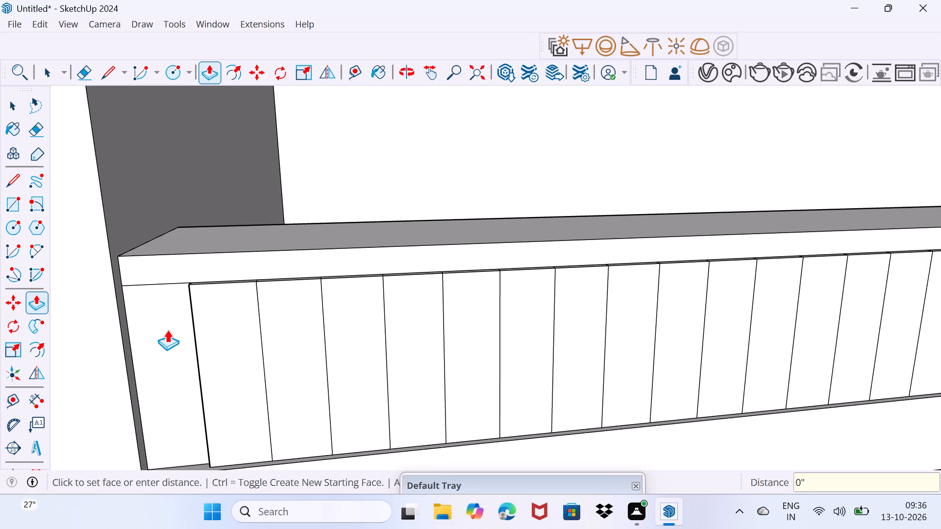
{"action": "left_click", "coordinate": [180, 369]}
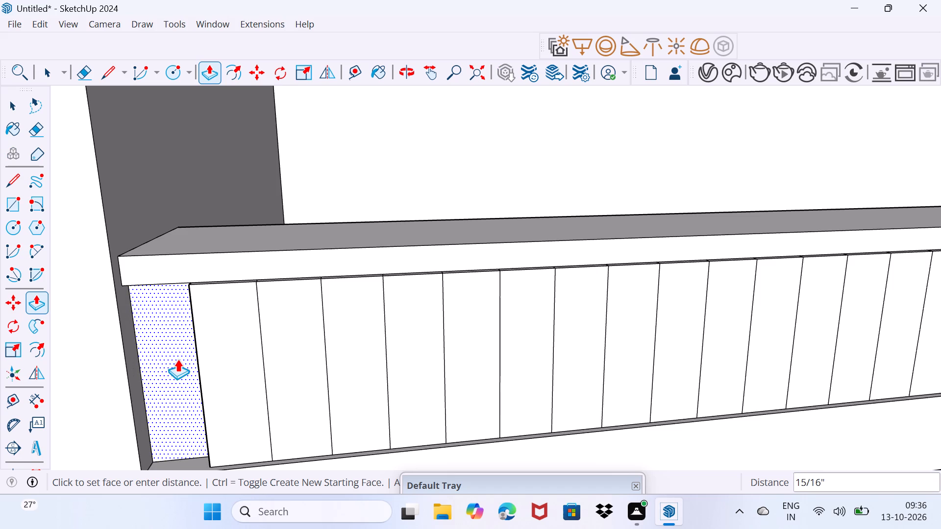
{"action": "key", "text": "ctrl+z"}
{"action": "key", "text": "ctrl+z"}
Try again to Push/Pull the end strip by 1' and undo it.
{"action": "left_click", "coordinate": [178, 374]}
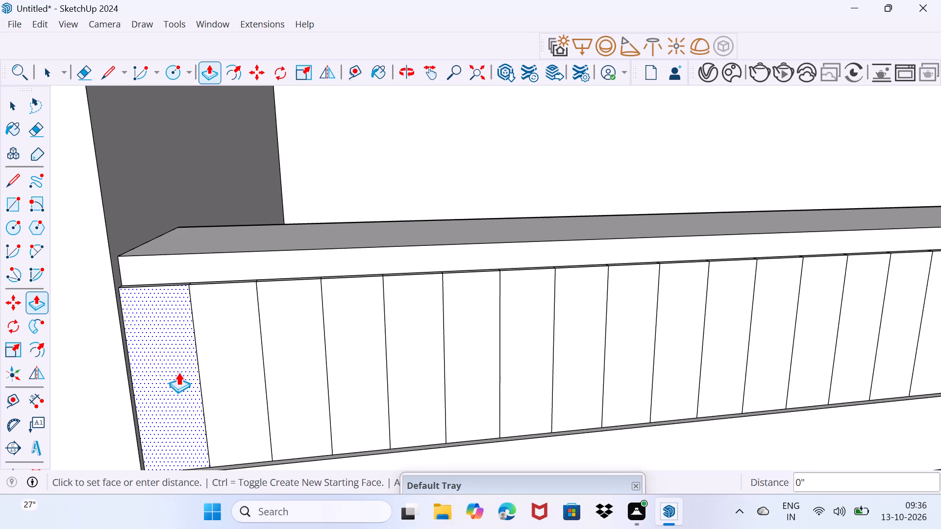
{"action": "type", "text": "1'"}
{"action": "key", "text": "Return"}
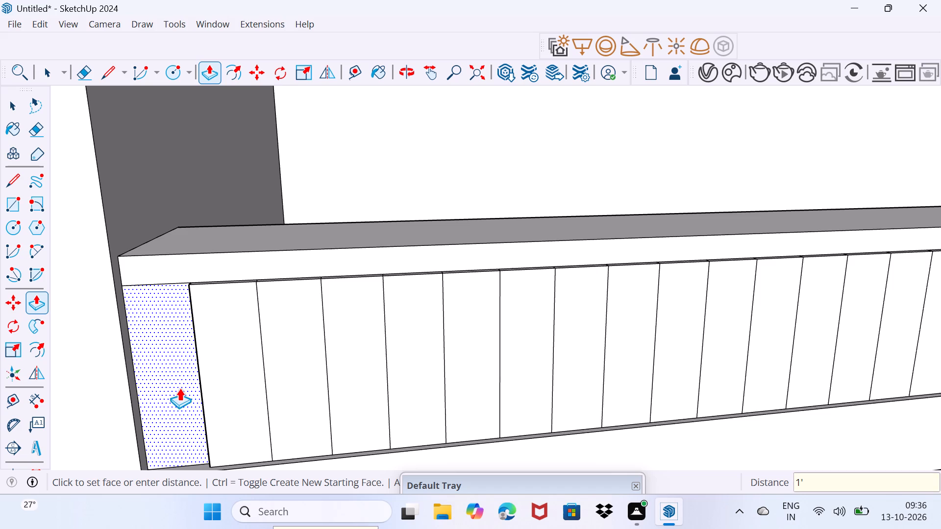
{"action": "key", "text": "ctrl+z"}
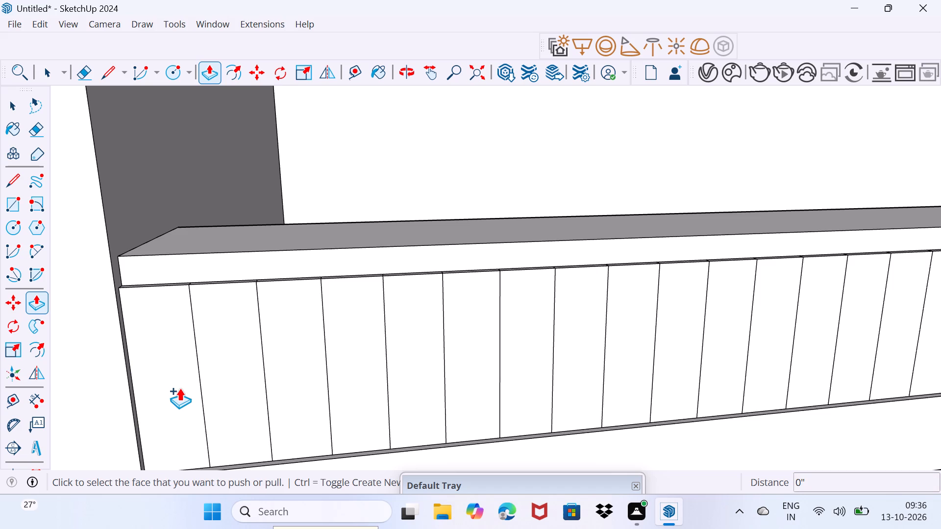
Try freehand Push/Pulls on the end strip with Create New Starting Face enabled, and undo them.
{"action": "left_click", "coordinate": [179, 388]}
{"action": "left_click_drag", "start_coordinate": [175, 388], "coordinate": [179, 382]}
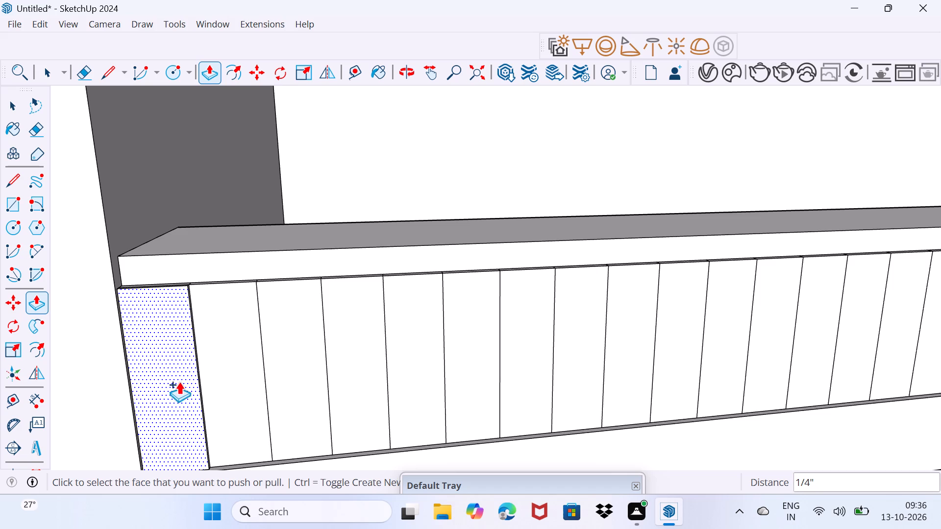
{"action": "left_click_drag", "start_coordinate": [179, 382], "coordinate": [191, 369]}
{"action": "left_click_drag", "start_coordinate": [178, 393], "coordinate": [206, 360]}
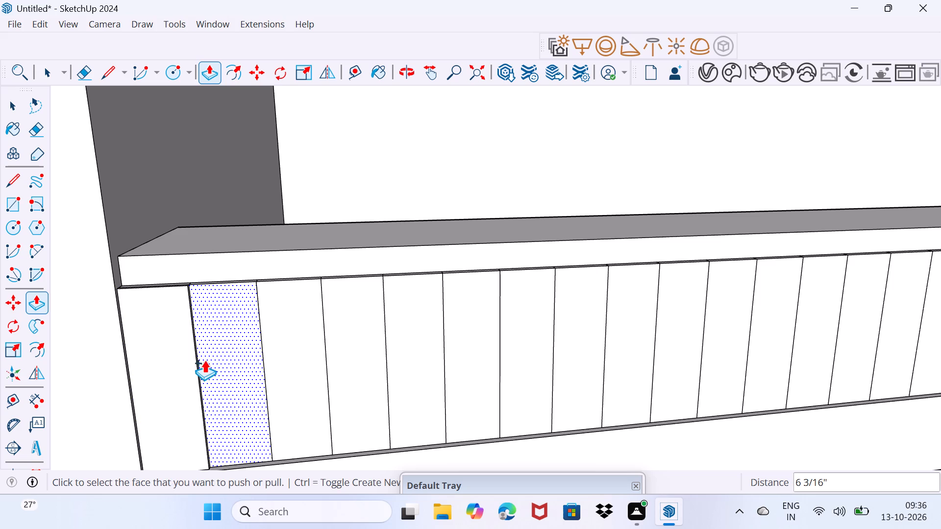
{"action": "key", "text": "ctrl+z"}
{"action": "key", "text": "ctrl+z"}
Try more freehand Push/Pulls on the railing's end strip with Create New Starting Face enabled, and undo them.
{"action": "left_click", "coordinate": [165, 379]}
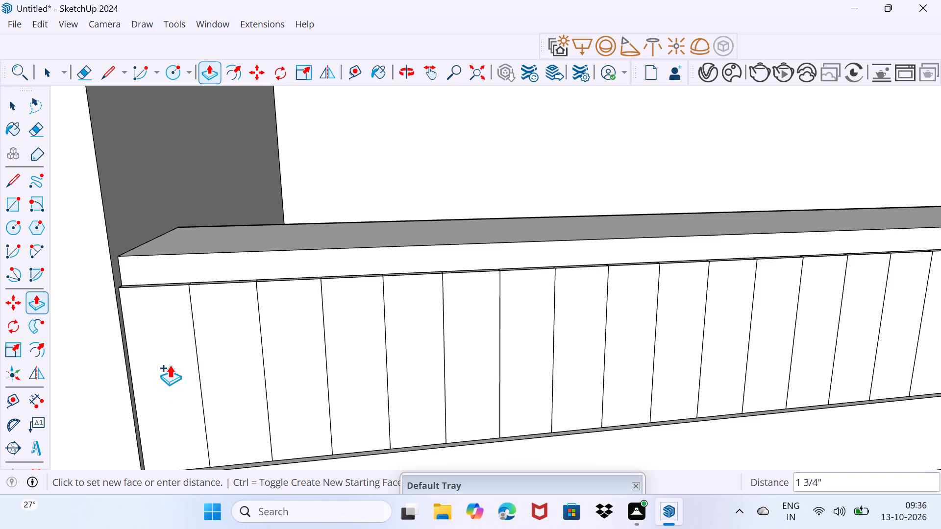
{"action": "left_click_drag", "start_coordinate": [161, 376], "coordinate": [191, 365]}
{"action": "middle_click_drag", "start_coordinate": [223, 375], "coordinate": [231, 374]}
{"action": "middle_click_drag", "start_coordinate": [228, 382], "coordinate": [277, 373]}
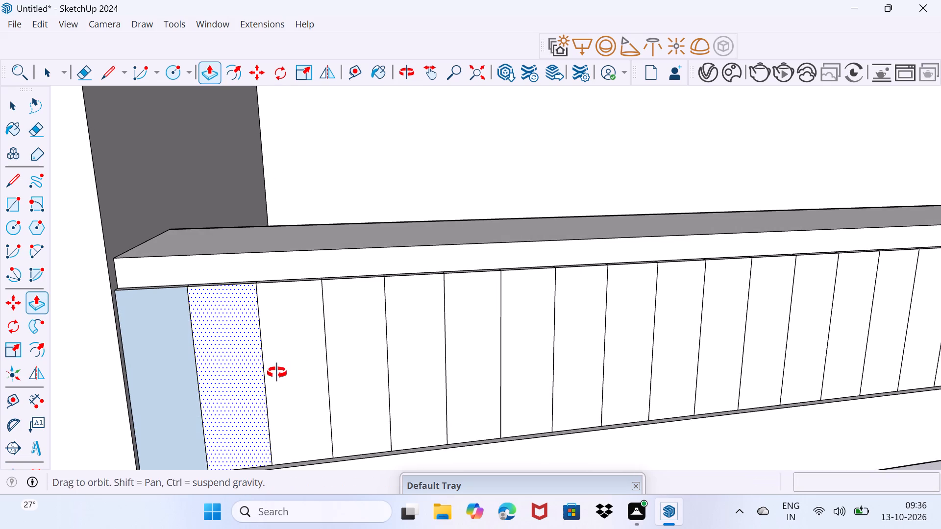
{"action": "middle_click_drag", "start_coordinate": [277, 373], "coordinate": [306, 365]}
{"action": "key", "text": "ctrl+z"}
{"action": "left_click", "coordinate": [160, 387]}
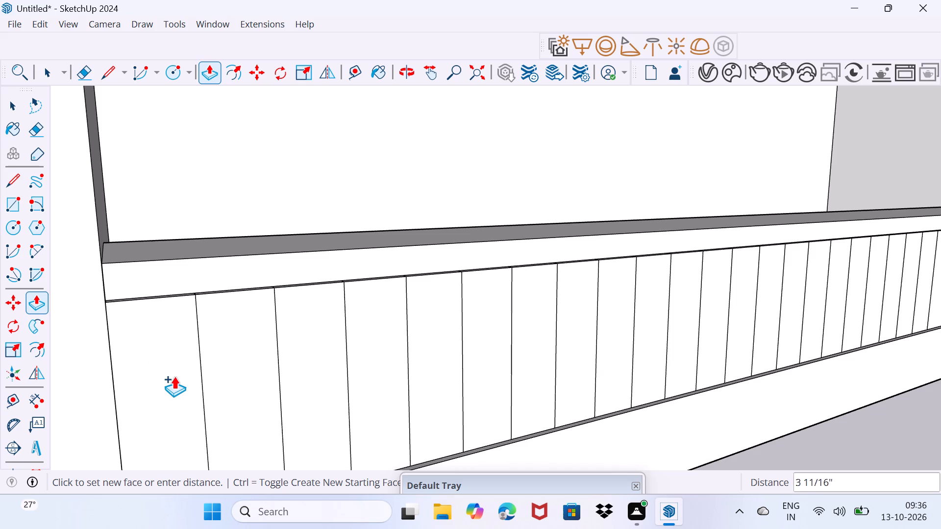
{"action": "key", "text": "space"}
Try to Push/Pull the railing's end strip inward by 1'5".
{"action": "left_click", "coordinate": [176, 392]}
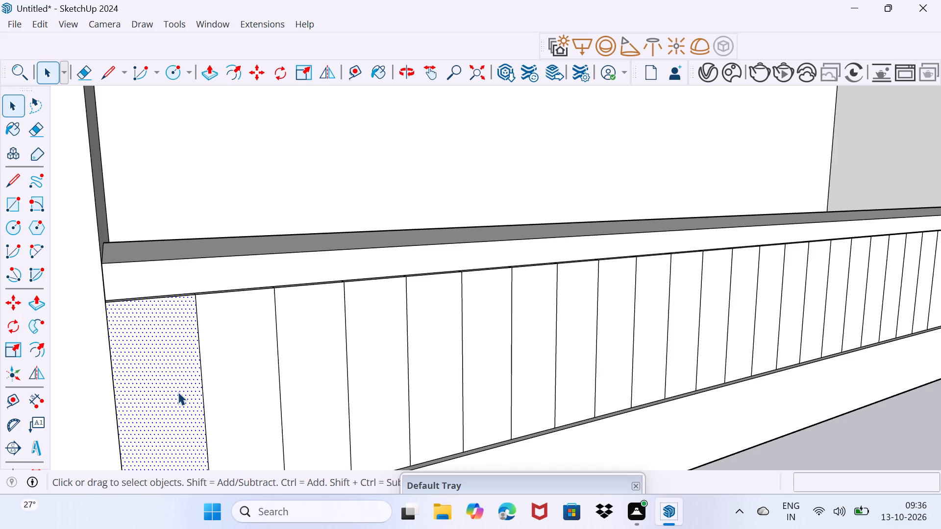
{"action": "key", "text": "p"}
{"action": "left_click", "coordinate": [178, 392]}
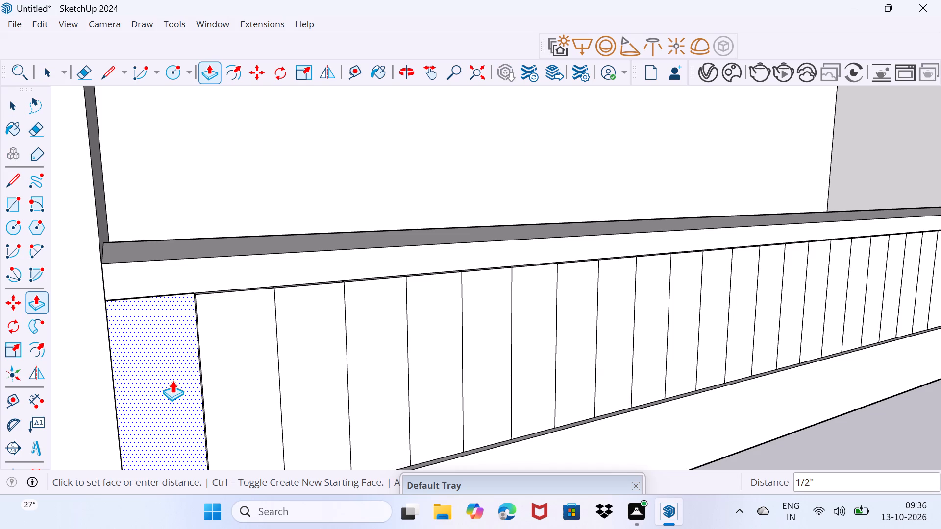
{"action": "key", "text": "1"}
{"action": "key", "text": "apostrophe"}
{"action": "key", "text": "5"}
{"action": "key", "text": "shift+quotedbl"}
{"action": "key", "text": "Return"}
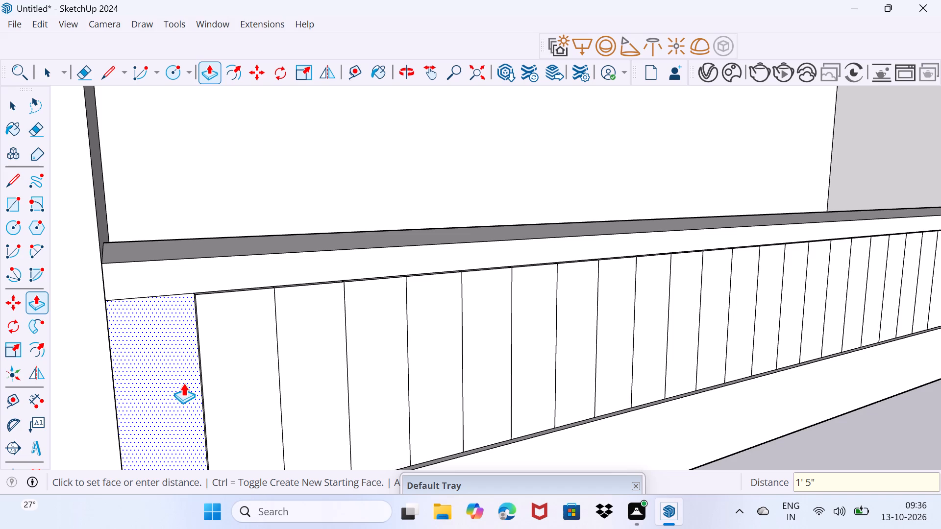
Push/Pull the railing's end strip inward by 5".
{"action": "scroll", "coordinate": [182, 384], "scroll_direction": "up", "scroll_amount": 4}
{"action": "left_click", "coordinate": [179, 384]}
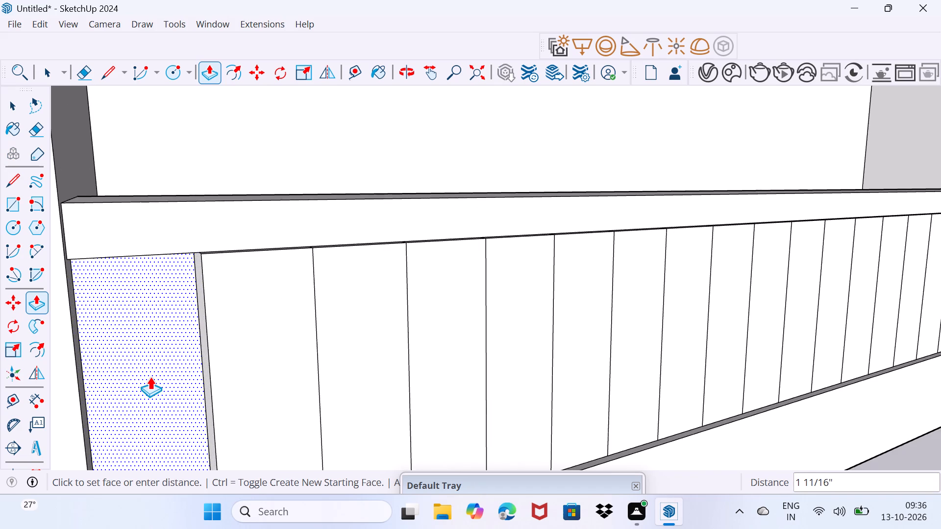
{"action": "key", "text": "5"}
{"action": "key", "text": "shift+quotedbl"}
{"action": "key", "text": "Return"}
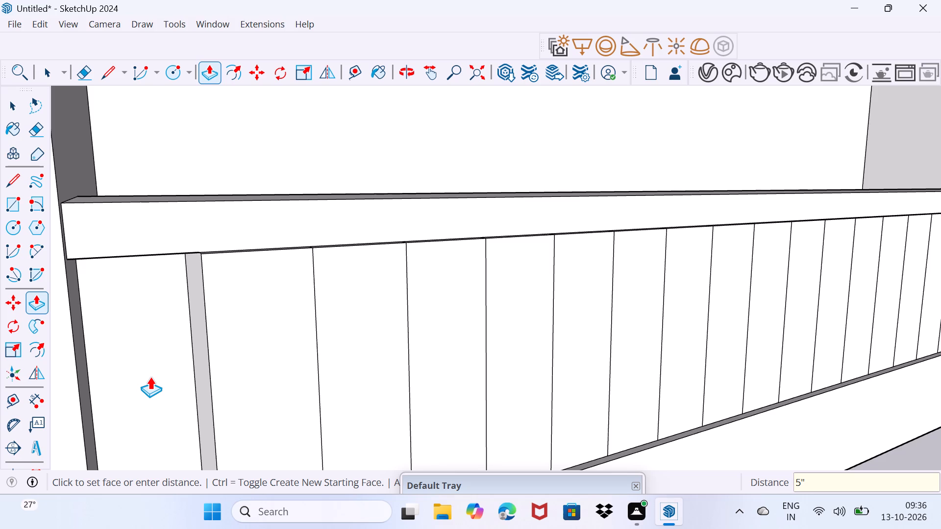
{"action": "key", "text": "space"}
Pull the recessed end strip back outward by about 3 9/16" to make its recess shallower.
{"action": "scroll", "coordinate": [276, 381], "scroll_direction": "down", "scroll_amount": 1}
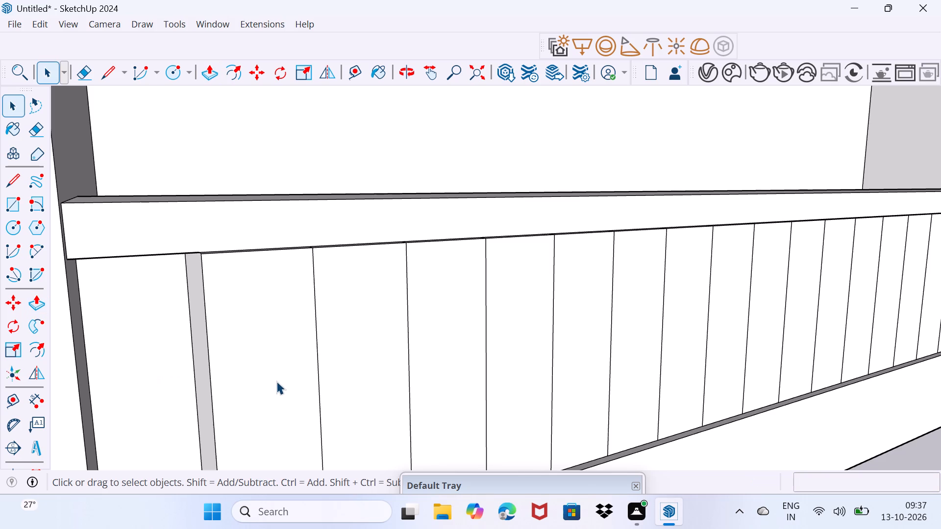
{"action": "scroll", "coordinate": [276, 381], "scroll_direction": "down", "scroll_amount": 8}
{"action": "middle_click_drag", "start_coordinate": [274, 424], "coordinate": [221, 471]}
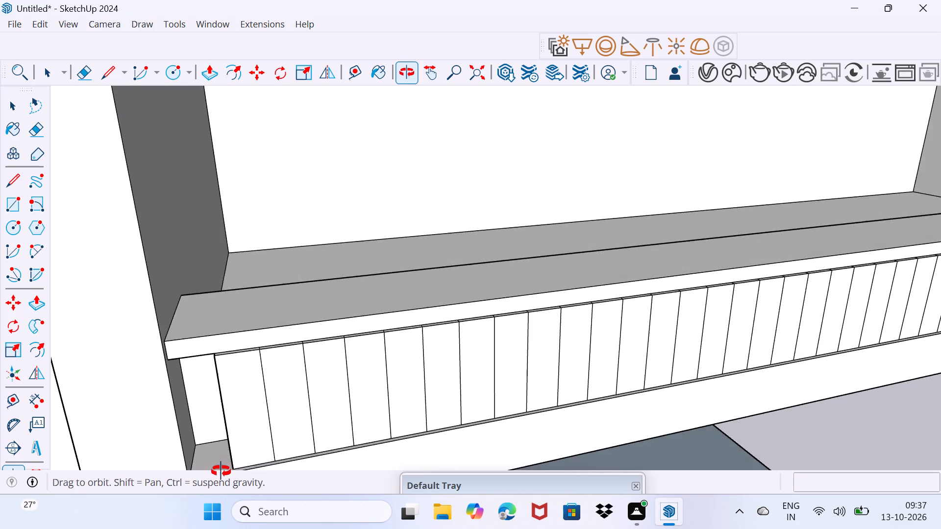
{"action": "middle_click_drag", "start_coordinate": [221, 471], "coordinate": [281, 375]}
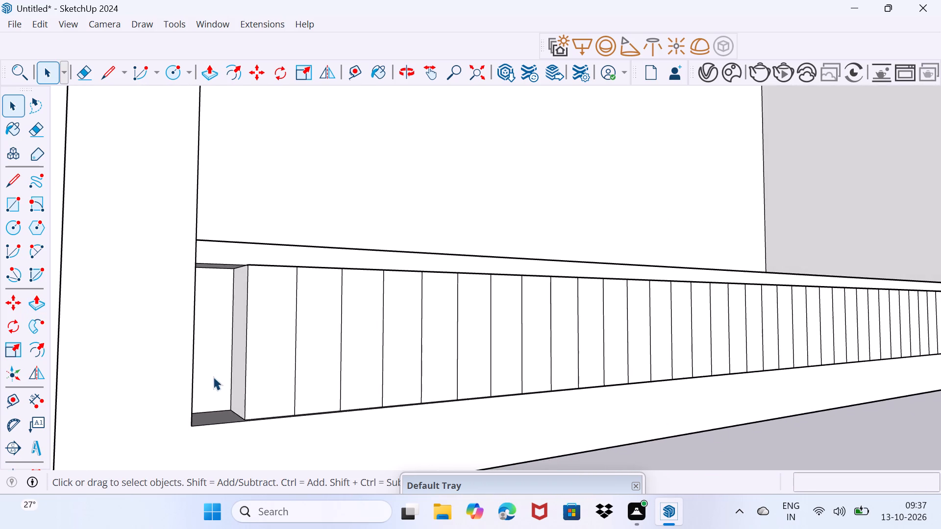
{"action": "left_click", "coordinate": [209, 372]}
{"action": "key", "text": "p"}
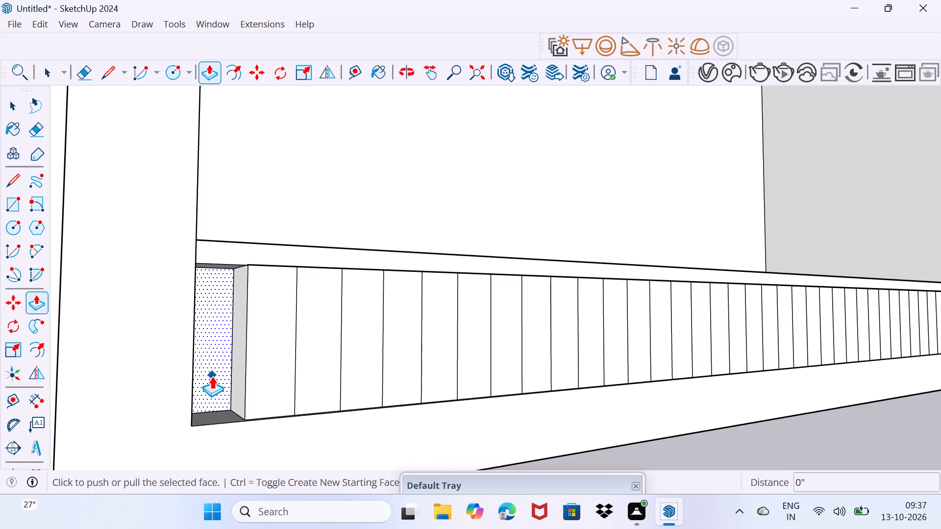
{"action": "left_click", "coordinate": [212, 376]}
{"action": "scroll", "coordinate": [215, 376], "scroll_direction": "up", "scroll_amount": 9}
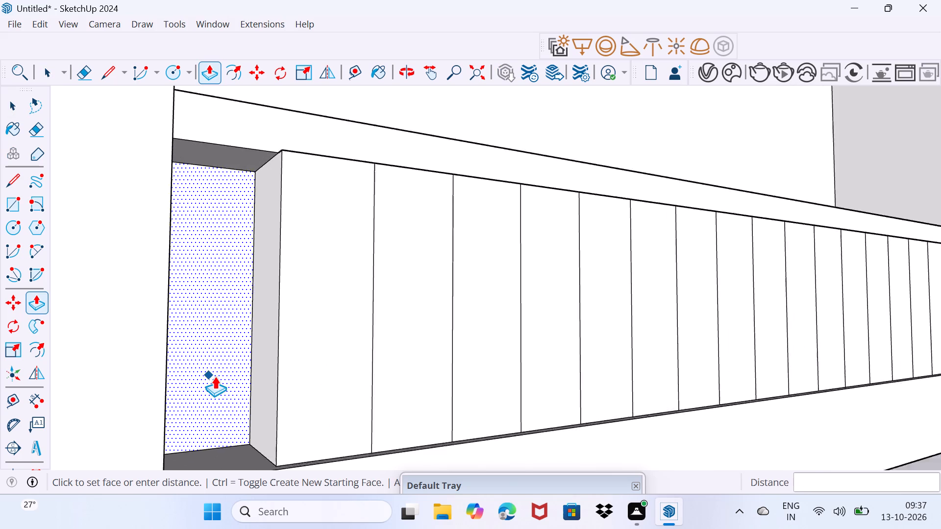
{"action": "scroll", "coordinate": [215, 376], "scroll_direction": "up", "scroll_amount": 1}
{"action": "scroll", "coordinate": [215, 376], "scroll_direction": "down", "scroll_amount": 1}
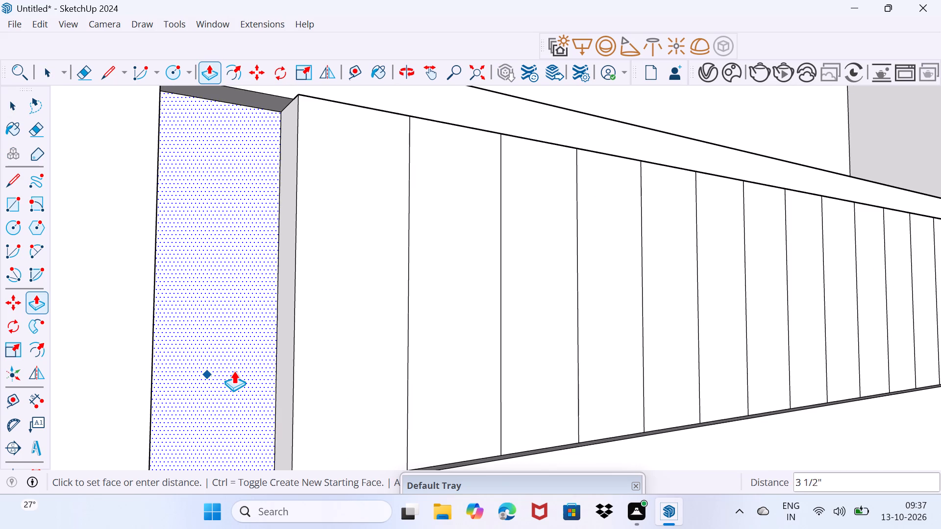
{"action": "left_click", "coordinate": [234, 371]}
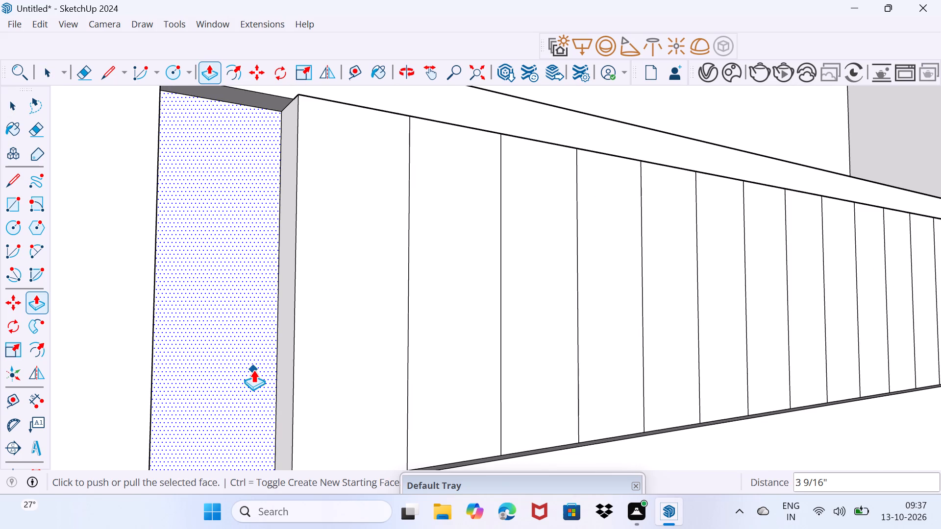
{"action": "key", "text": "space"}
Push the second strip, next to the recessed end strip, inward by about 1 7/16".
{"action": "left_click", "coordinate": [314, 380]}
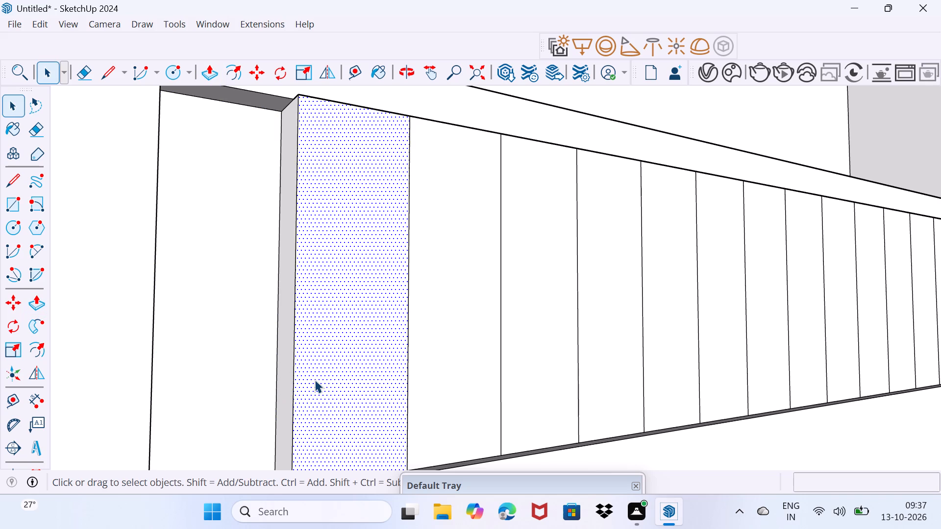
{"action": "key", "text": "p"}
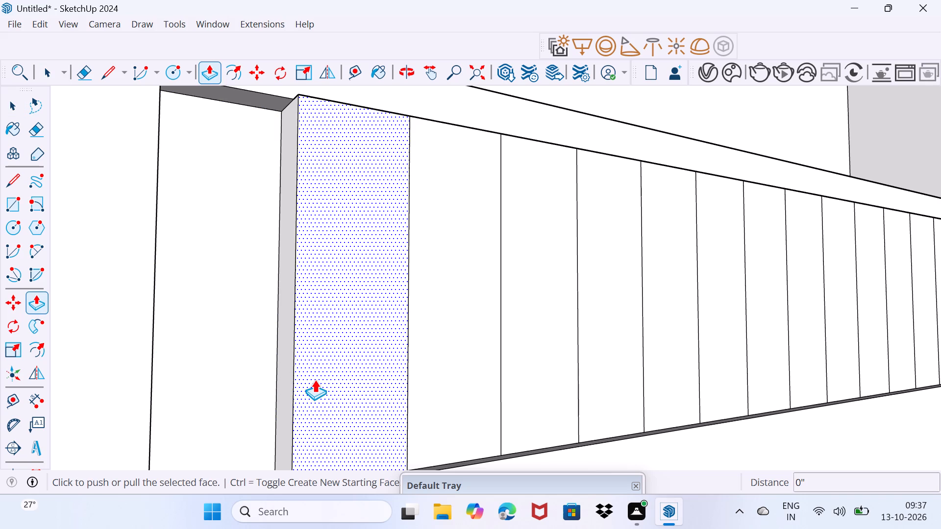
{"action": "left_click", "coordinate": [315, 380]}
{"action": "left_click_drag", "start_coordinate": [302, 373], "coordinate": [250, 387]}
{"action": "left_click", "coordinate": [248, 387]}
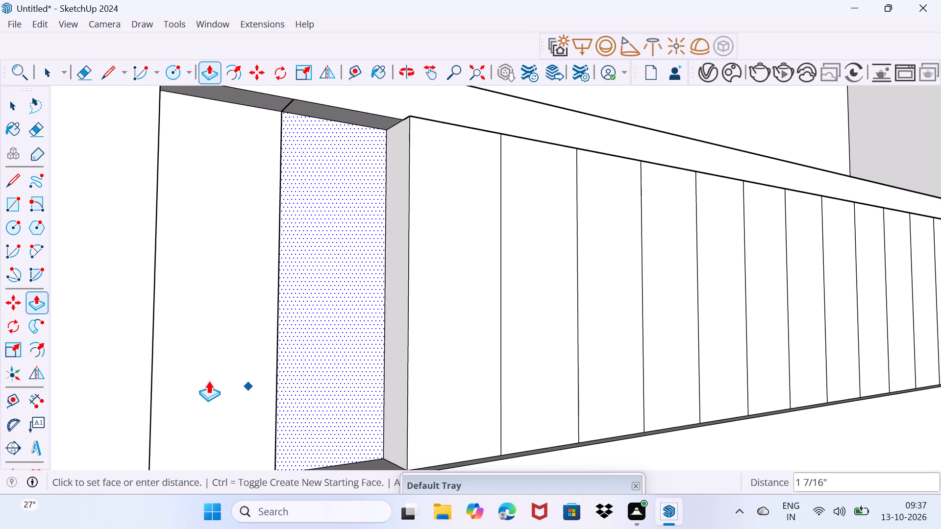
{"action": "left_click", "coordinate": [238, 381]}
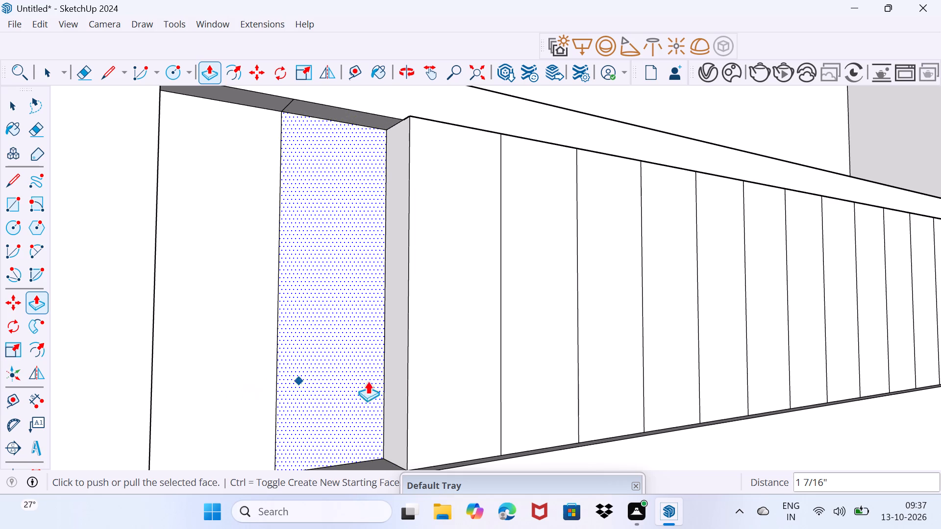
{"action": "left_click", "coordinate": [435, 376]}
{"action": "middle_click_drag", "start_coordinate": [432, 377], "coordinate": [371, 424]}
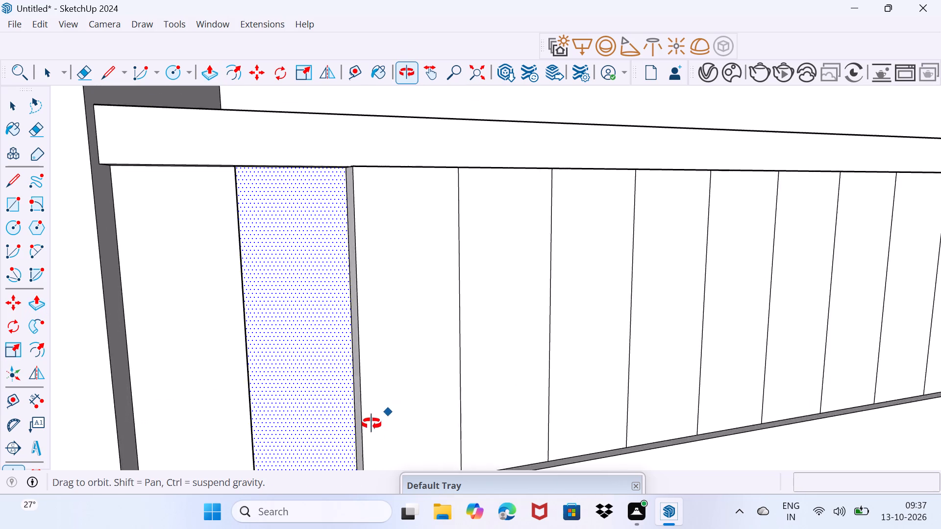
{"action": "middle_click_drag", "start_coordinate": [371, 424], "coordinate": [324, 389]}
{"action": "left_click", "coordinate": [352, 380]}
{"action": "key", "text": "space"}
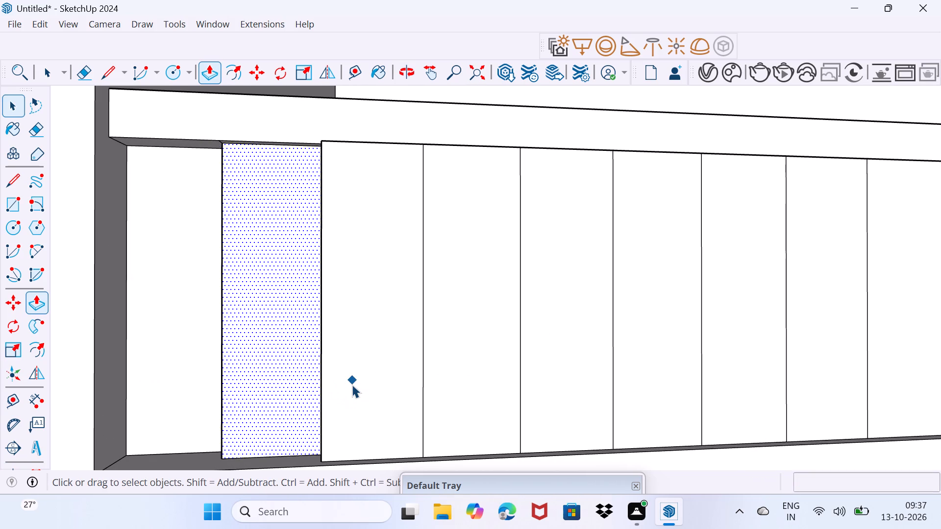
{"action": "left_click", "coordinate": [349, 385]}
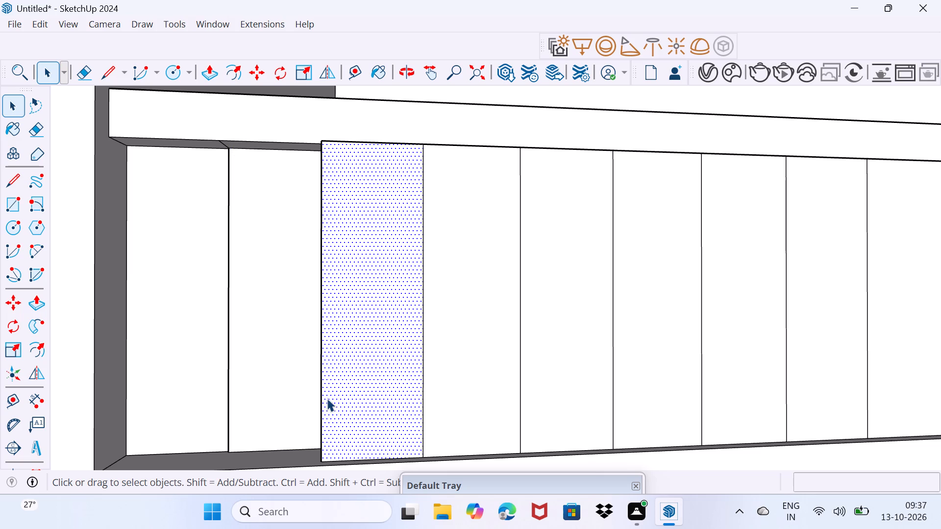
Push the second strip a further 1/8" inward so it is flush with the recessed end strip.
{"action": "scroll", "coordinate": [247, 422], "scroll_direction": "up", "scroll_amount": 12}
{"action": "middle_click_drag", "start_coordinate": [232, 428], "coordinate": [60, 476]}
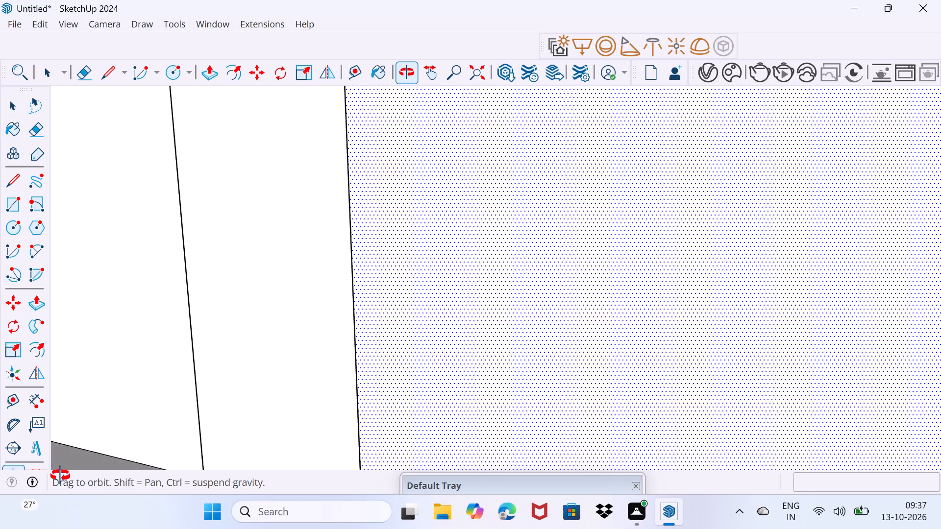
{"action": "middle_click_drag", "start_coordinate": [60, 476], "coordinate": [392, 382]}
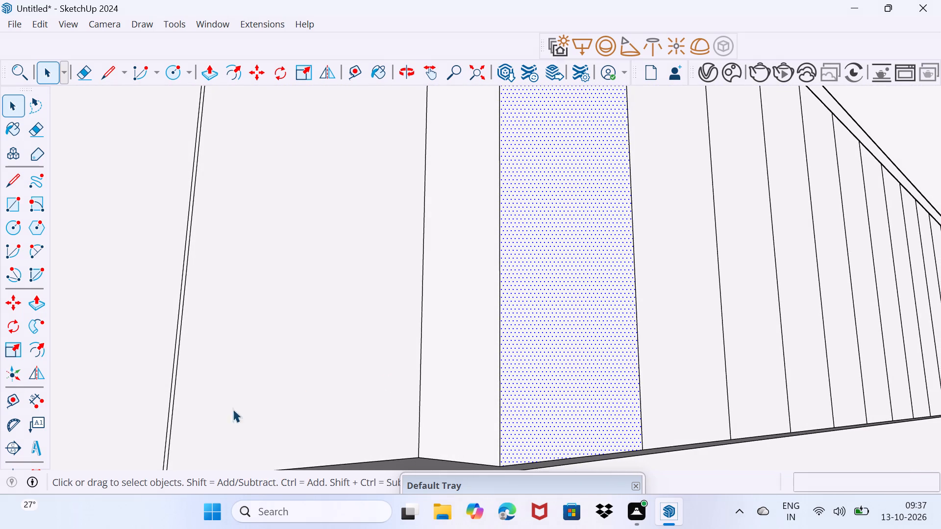
{"action": "left_click", "coordinate": [218, 413]}
{"action": "key", "text": "p"}
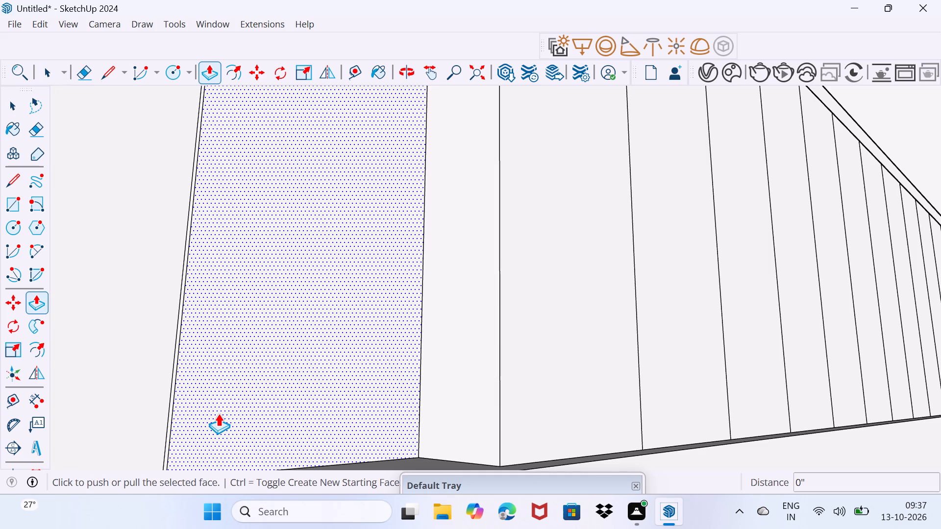
{"action": "left_click", "coordinate": [218, 413]}
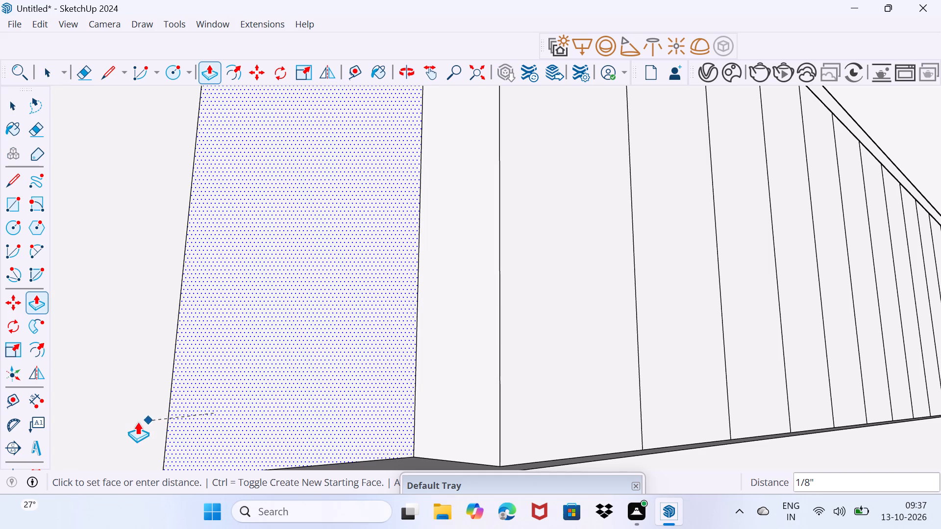
{"action": "left_click", "coordinate": [137, 422]}
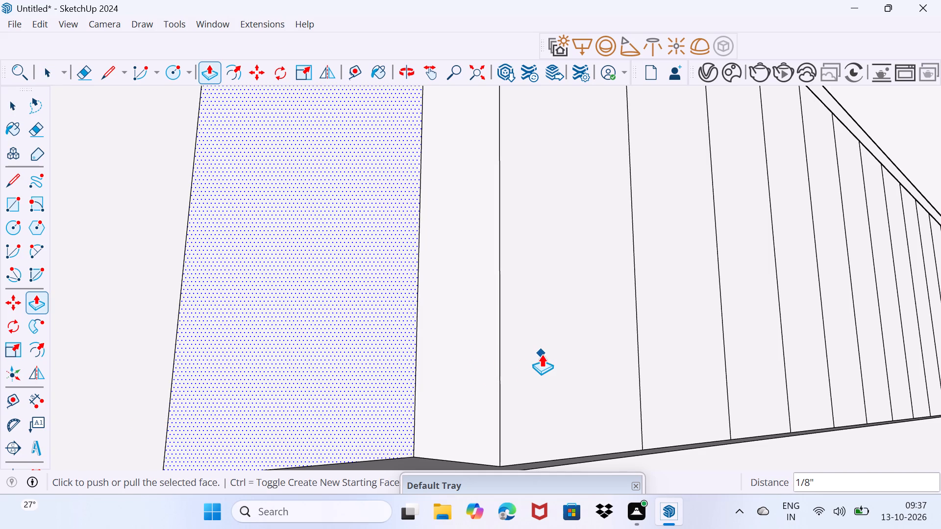
{"action": "left_click", "coordinate": [542, 354]}
{"action": "key", "text": "space"}
Push the third railing strip inward until it is flush with the two recessed strips beside it.
{"action": "left_click", "coordinate": [543, 354]}
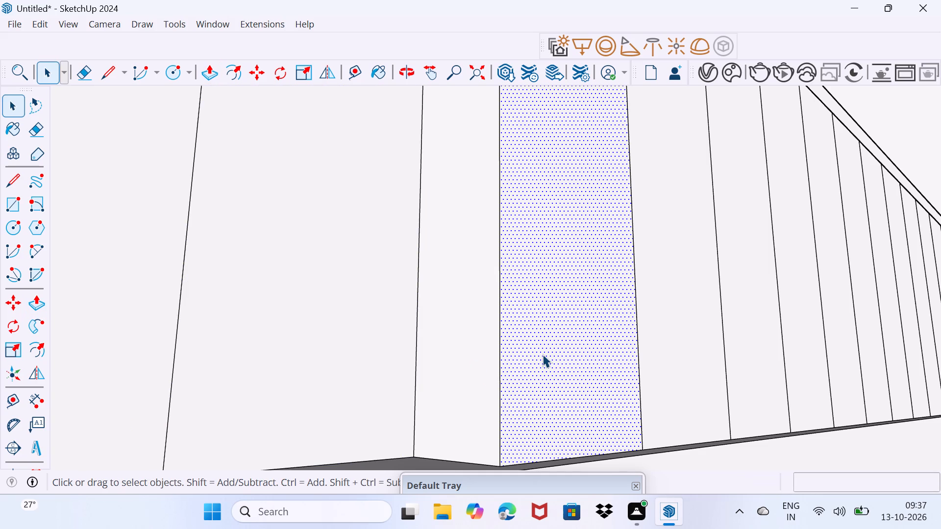
{"action": "key", "text": "p"}
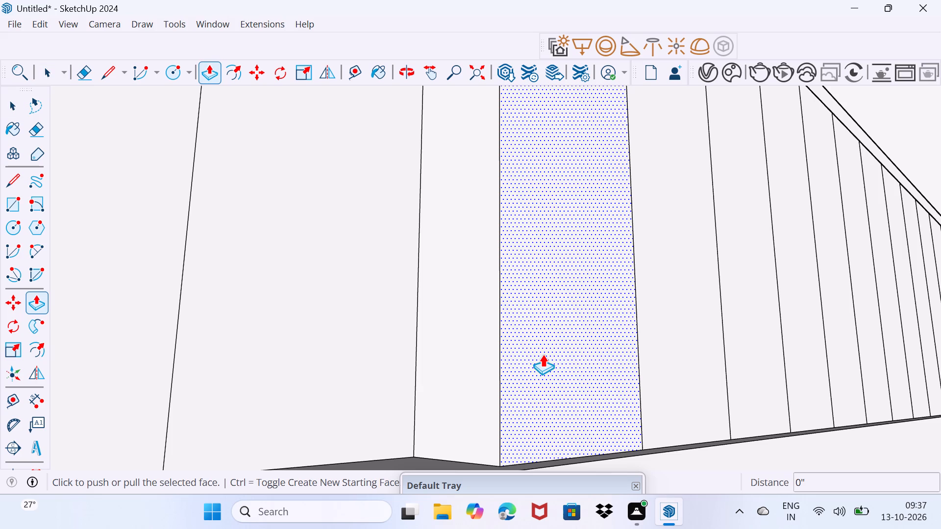
{"action": "left_click", "coordinate": [543, 354]}
{"action": "left_click", "coordinate": [361, 391]}
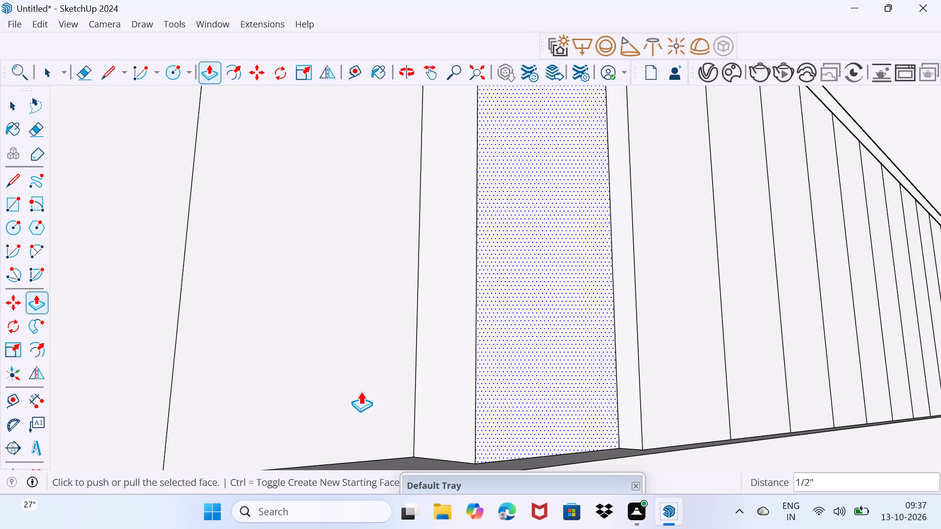
{"action": "left_click", "coordinate": [502, 381]}
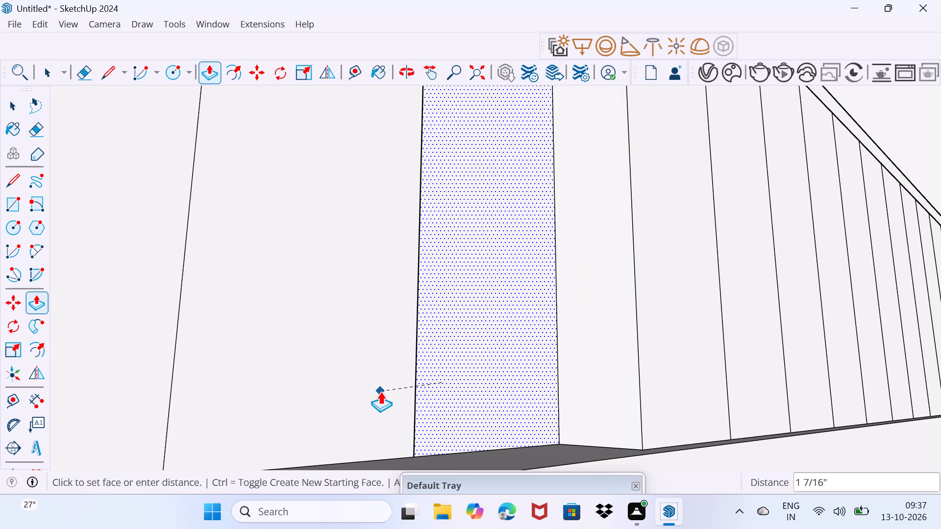
{"action": "left_click", "coordinate": [380, 391]}
{"action": "left_click", "coordinate": [681, 358]}
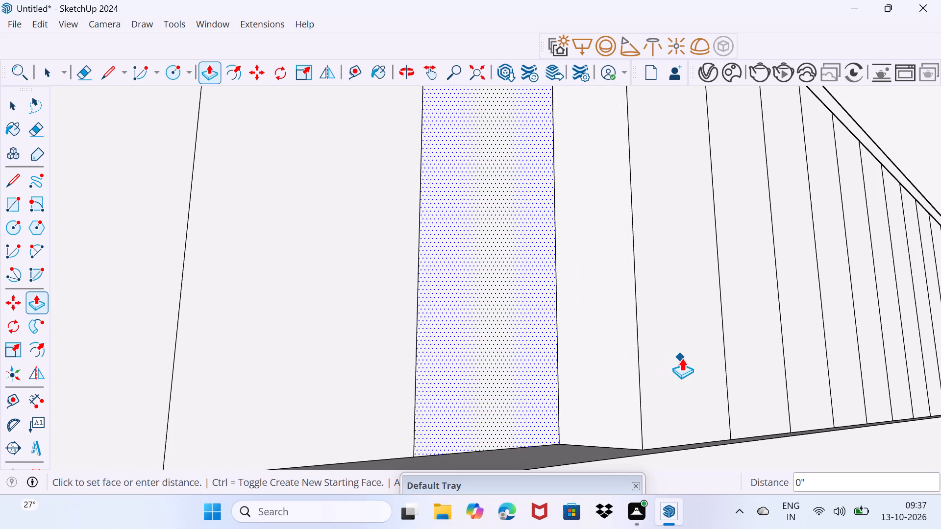
{"action": "key", "text": "Escape"}
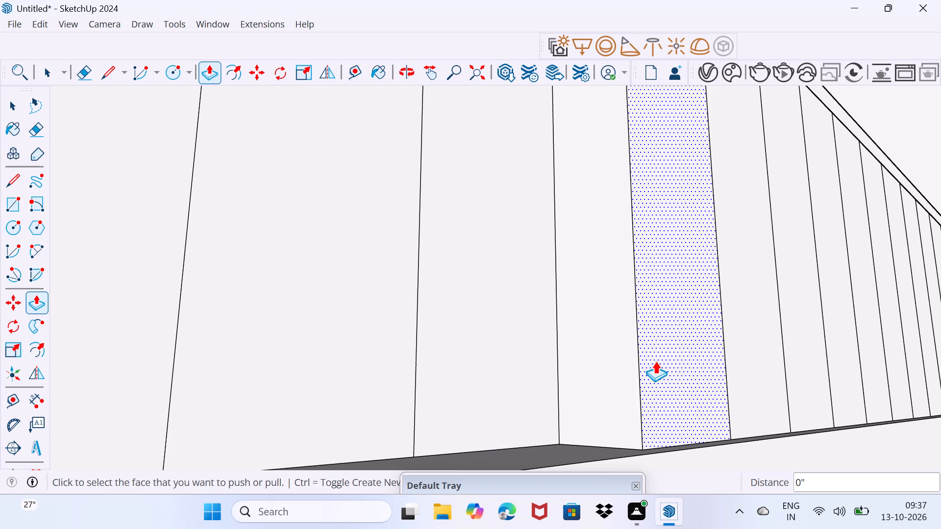
Push the fourth railing strip, next to the three recessed strips, inward by about 1/2".
{"action": "left_click", "coordinate": [655, 361]}
{"action": "left_click", "coordinate": [504, 418]}
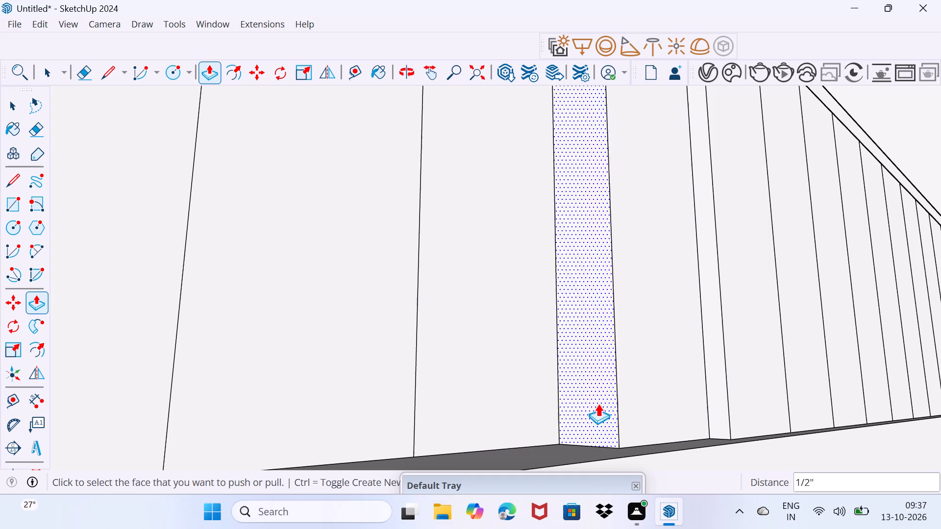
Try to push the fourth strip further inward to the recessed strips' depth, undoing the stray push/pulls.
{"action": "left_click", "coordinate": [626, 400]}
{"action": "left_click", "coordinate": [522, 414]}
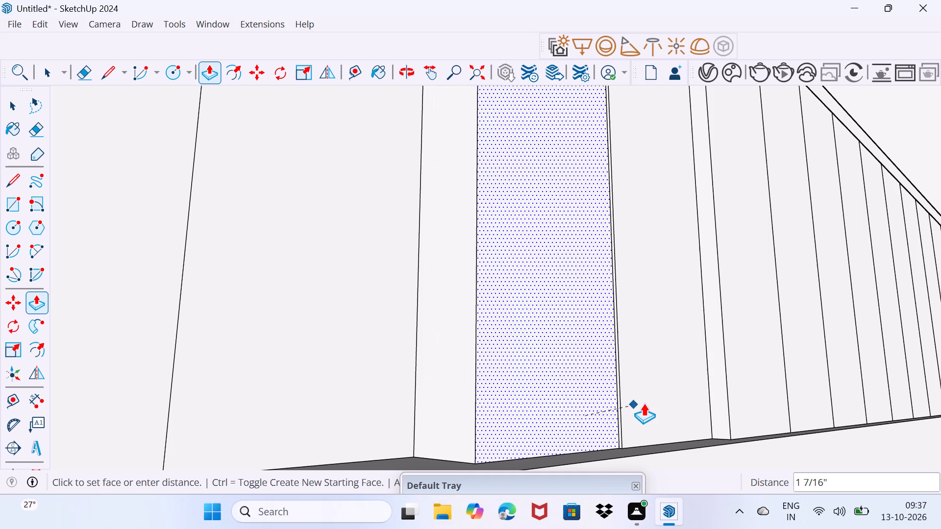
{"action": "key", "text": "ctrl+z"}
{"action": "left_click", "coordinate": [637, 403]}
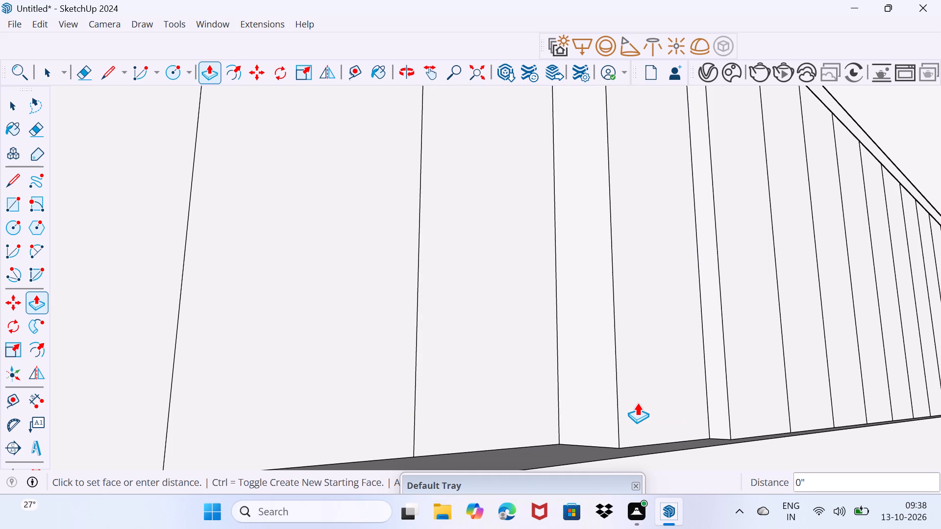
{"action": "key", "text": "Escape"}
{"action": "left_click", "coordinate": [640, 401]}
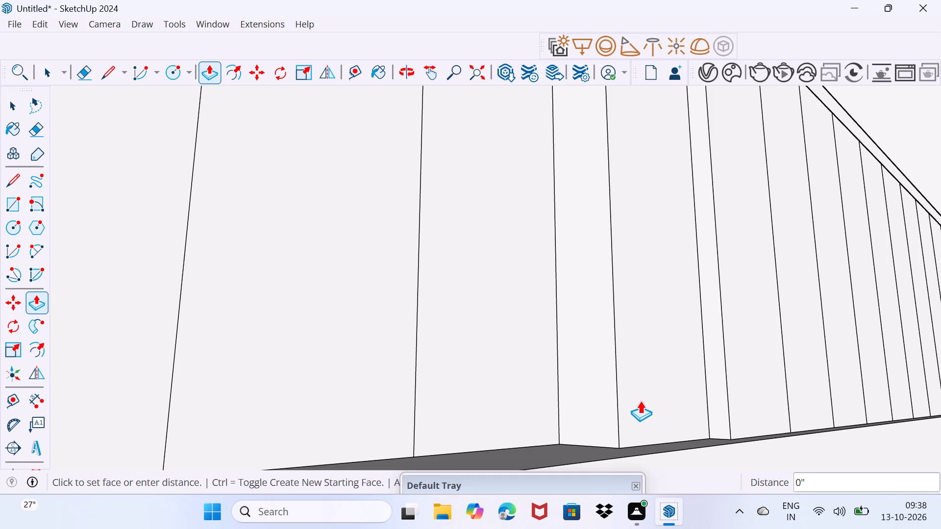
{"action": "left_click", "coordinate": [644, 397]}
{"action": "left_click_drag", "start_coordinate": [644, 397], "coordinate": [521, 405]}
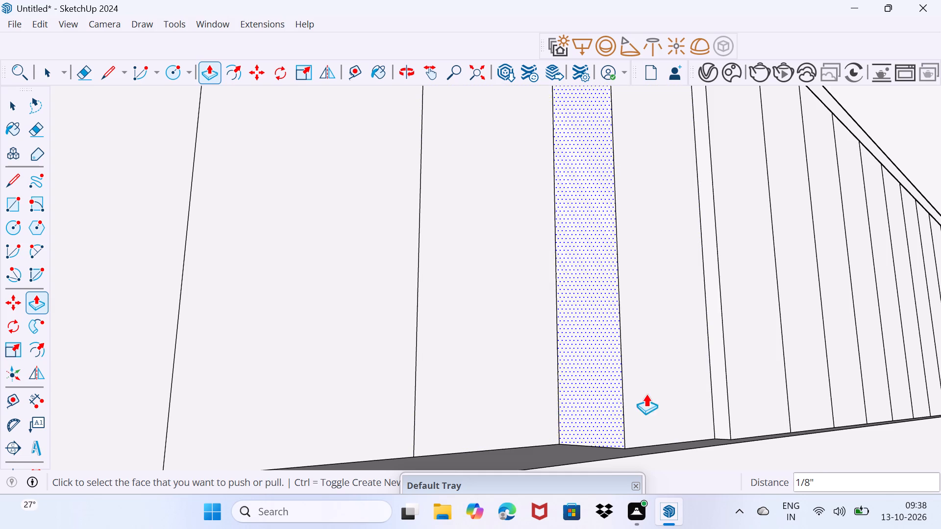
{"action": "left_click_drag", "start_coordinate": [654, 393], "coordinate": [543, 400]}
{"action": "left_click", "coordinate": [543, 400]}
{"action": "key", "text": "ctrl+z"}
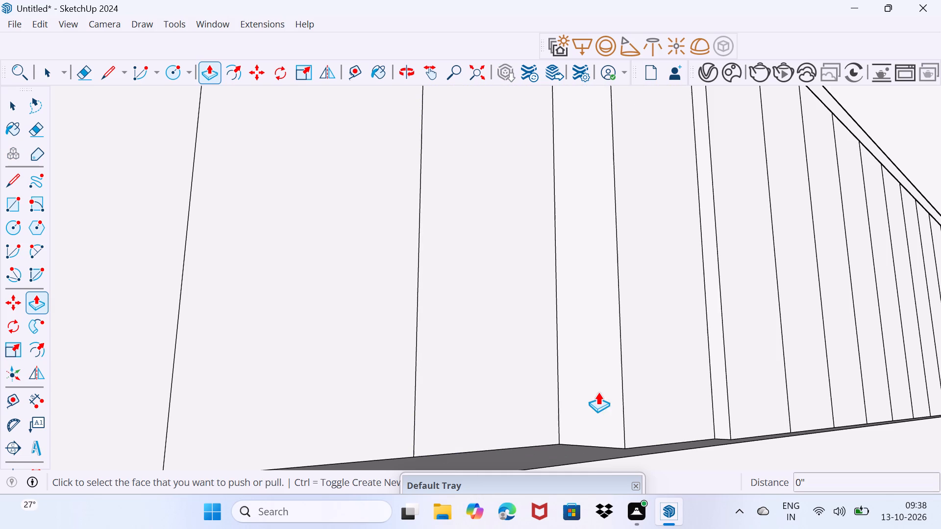
Push the fourth railing strip inward by about 1 9/16" so it is flush with the three recessed strips.
{"action": "middle_click_drag", "start_coordinate": [641, 404], "coordinate": [627, 410]}
{"action": "left_click_drag", "start_coordinate": [628, 410], "coordinate": [623, 409]}
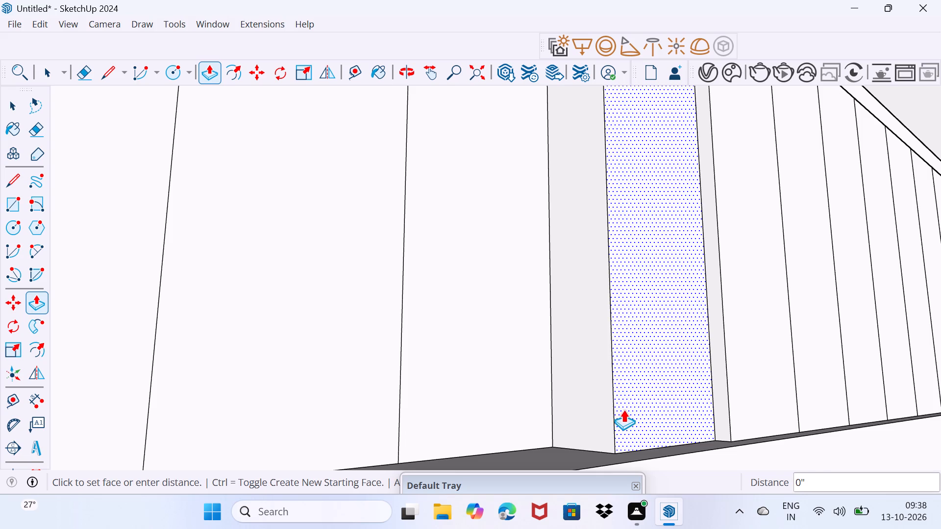
{"action": "left_click_drag", "start_coordinate": [623, 409], "coordinate": [544, 412]}
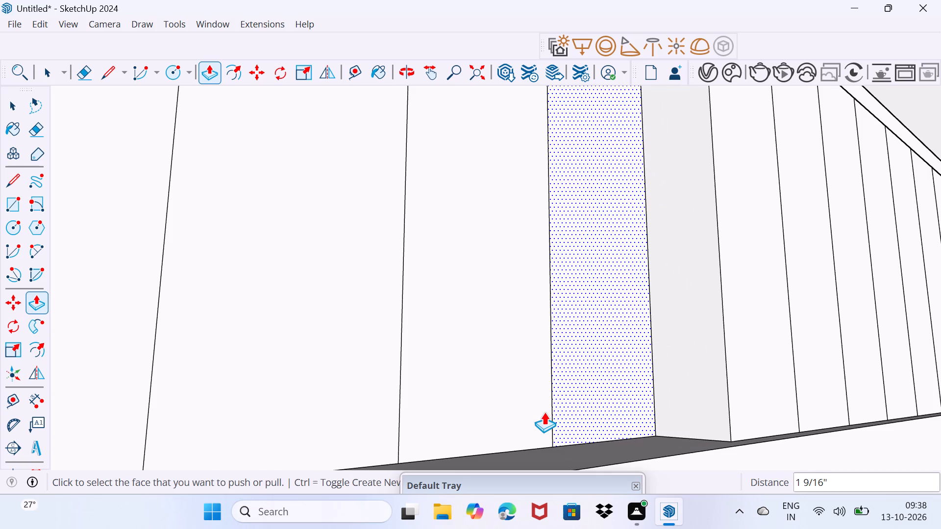
{"action": "key", "text": "space"}
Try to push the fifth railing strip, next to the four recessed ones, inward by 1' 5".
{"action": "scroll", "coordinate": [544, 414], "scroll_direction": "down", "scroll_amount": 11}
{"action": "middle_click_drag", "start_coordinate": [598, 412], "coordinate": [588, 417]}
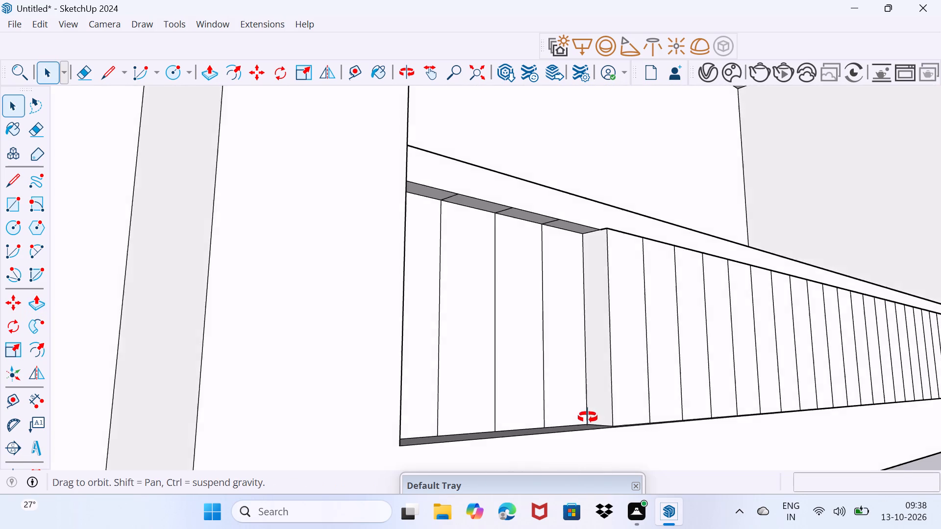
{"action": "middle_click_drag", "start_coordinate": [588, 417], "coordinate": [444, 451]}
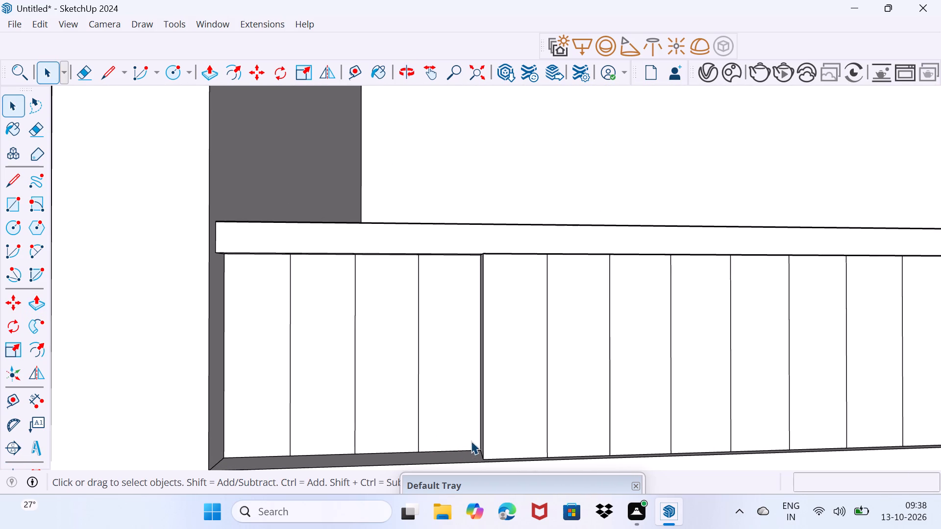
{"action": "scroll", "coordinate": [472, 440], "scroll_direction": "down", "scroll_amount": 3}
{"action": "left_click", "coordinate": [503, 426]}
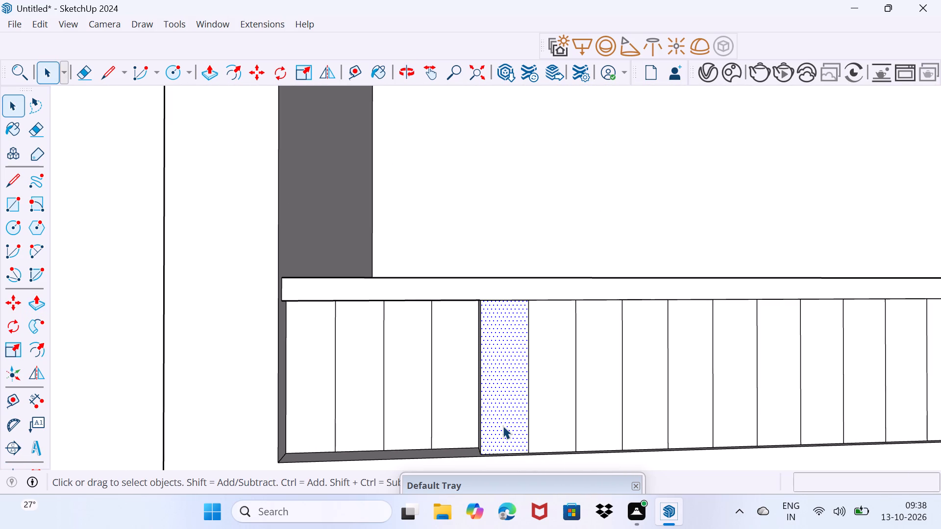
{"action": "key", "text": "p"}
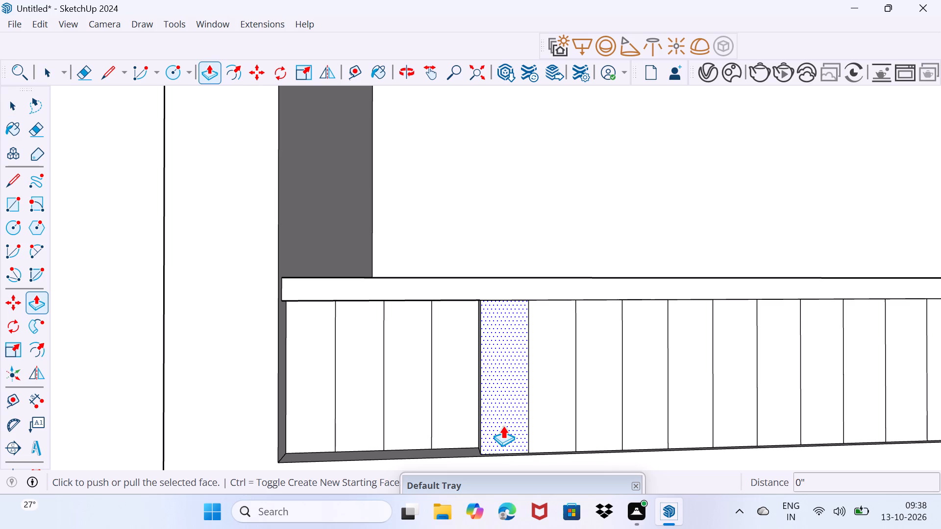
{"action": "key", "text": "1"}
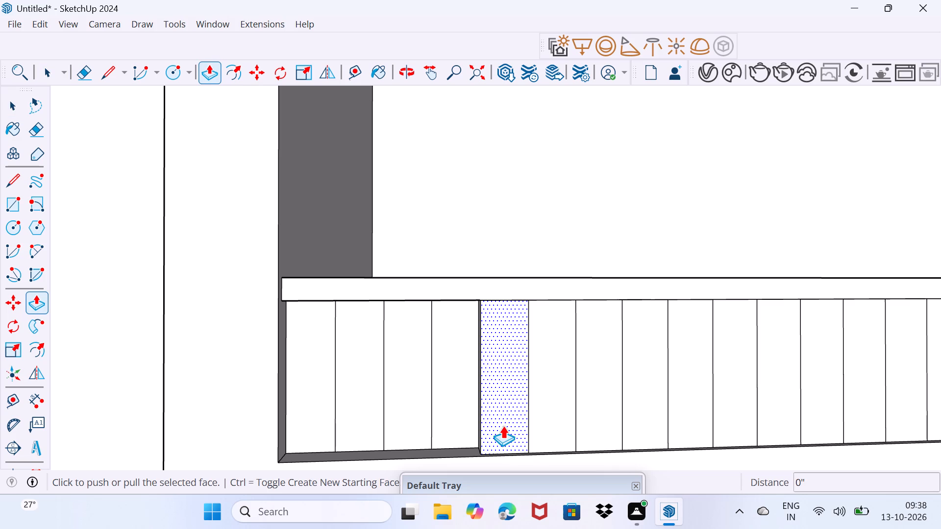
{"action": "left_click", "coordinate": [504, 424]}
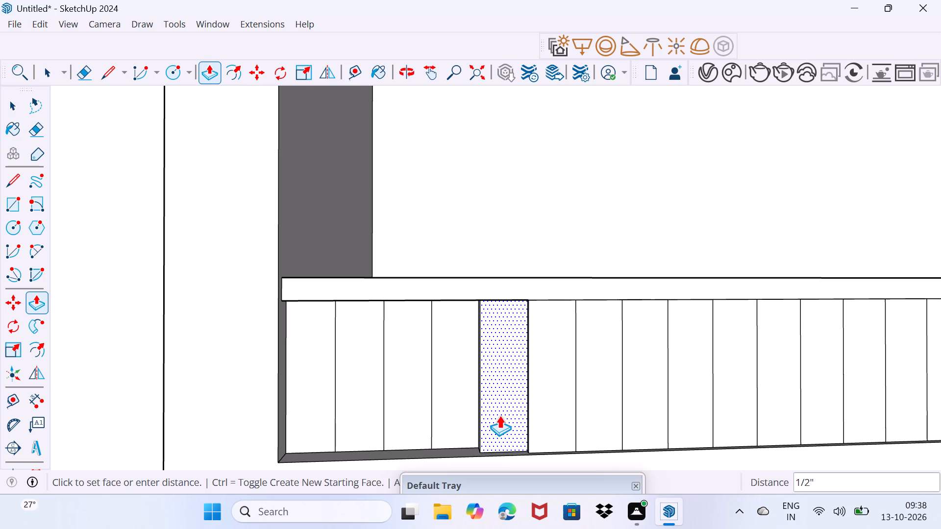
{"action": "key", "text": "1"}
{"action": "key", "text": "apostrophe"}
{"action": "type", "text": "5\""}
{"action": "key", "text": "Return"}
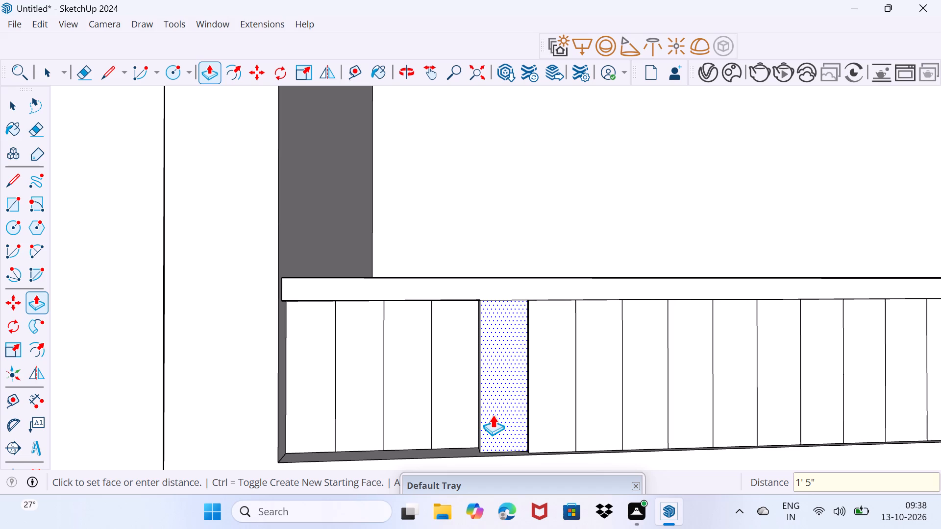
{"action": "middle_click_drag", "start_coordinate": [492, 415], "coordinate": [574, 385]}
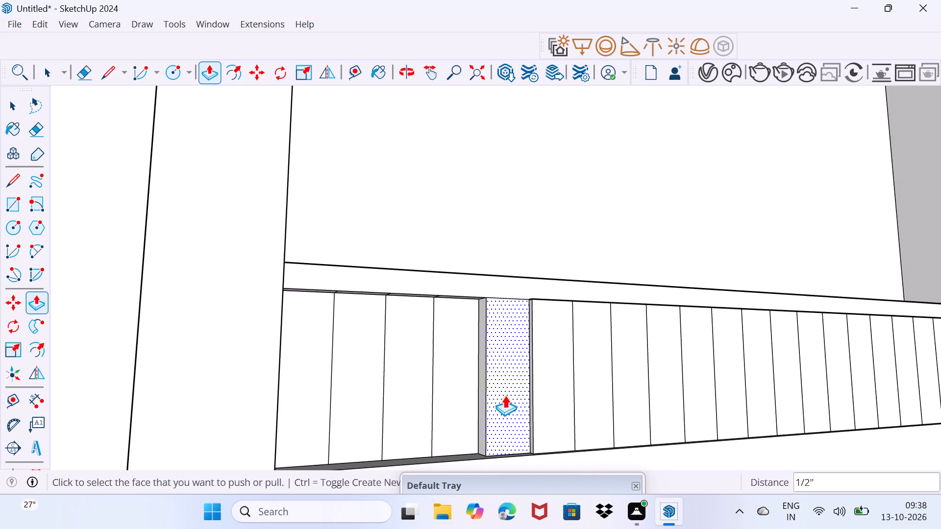
Push the fifth railing strip a further 1 7/16" or so inward until it is flush with the four recessed strips.
{"action": "left_click", "coordinate": [505, 395]}
{"action": "left_click", "coordinate": [463, 403]}
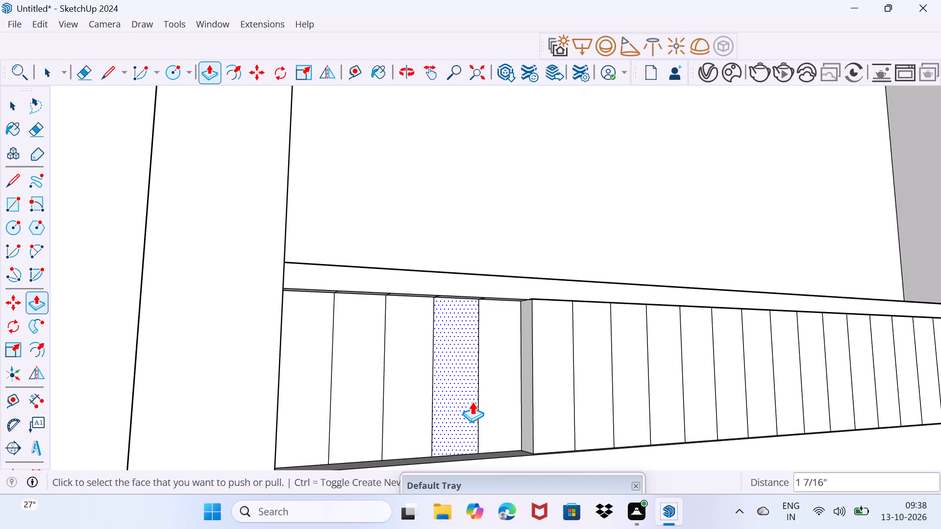
{"action": "key", "text": "space"}
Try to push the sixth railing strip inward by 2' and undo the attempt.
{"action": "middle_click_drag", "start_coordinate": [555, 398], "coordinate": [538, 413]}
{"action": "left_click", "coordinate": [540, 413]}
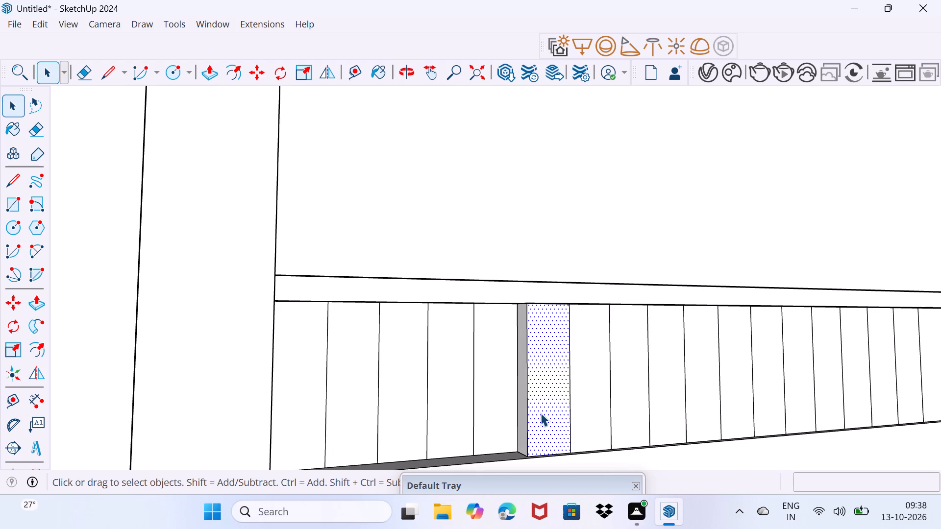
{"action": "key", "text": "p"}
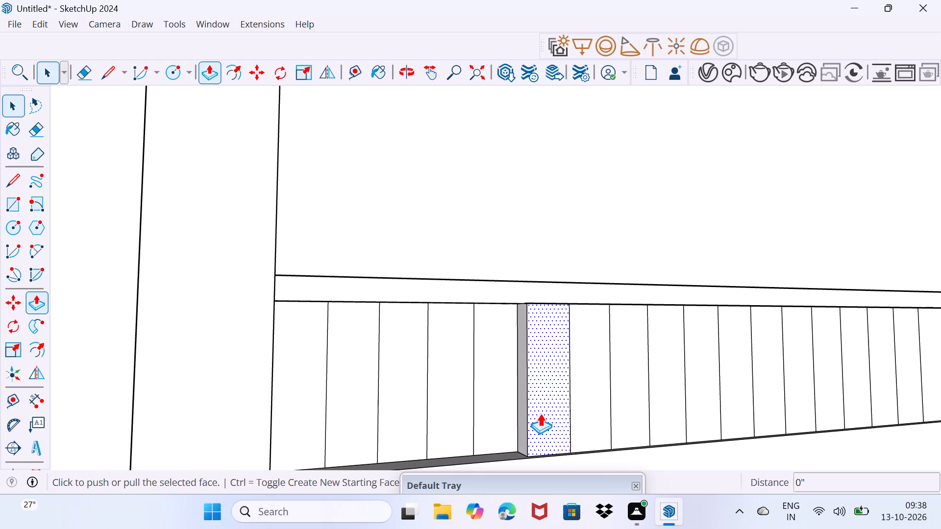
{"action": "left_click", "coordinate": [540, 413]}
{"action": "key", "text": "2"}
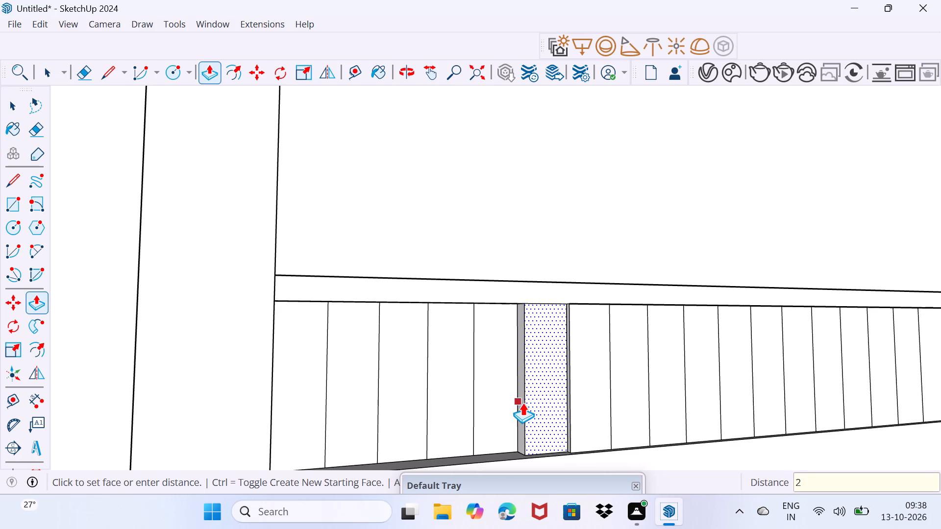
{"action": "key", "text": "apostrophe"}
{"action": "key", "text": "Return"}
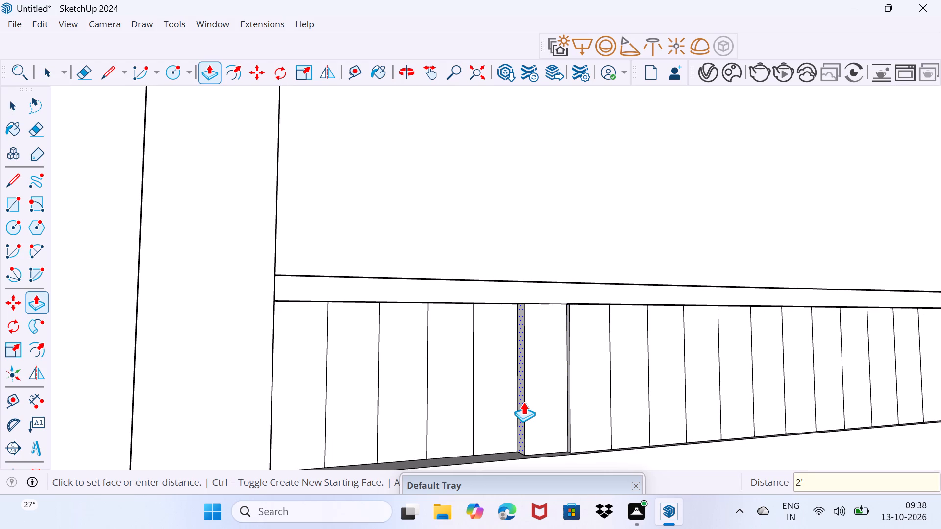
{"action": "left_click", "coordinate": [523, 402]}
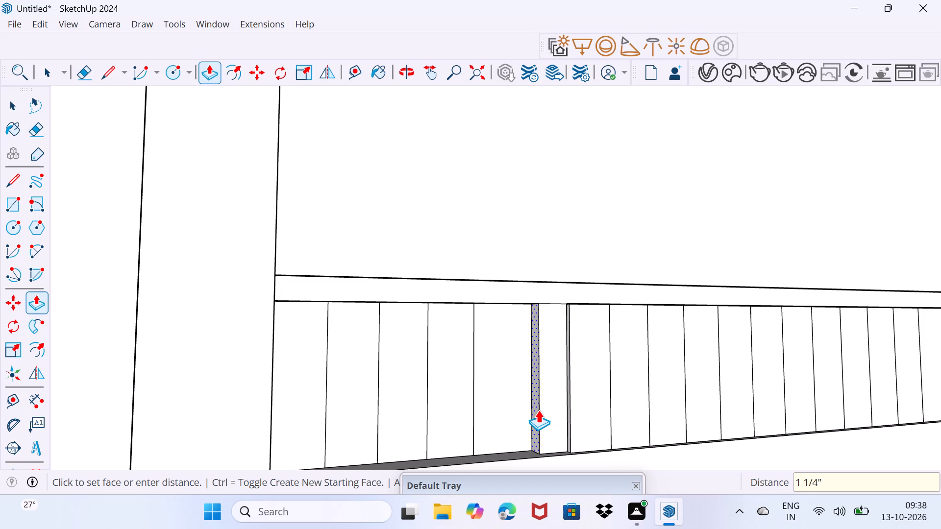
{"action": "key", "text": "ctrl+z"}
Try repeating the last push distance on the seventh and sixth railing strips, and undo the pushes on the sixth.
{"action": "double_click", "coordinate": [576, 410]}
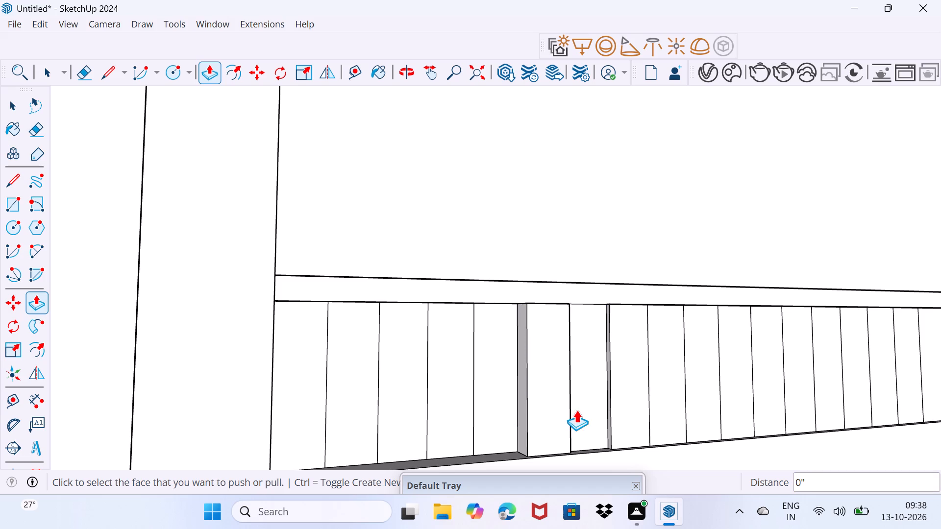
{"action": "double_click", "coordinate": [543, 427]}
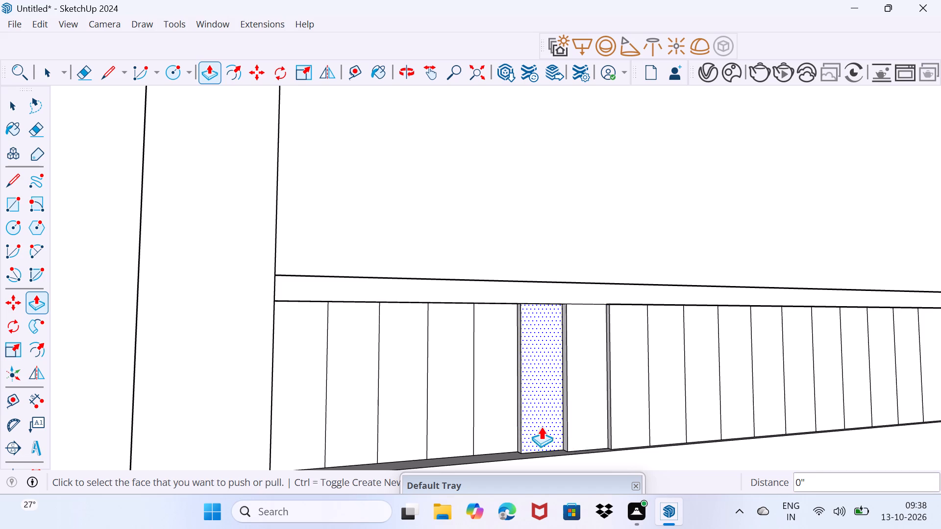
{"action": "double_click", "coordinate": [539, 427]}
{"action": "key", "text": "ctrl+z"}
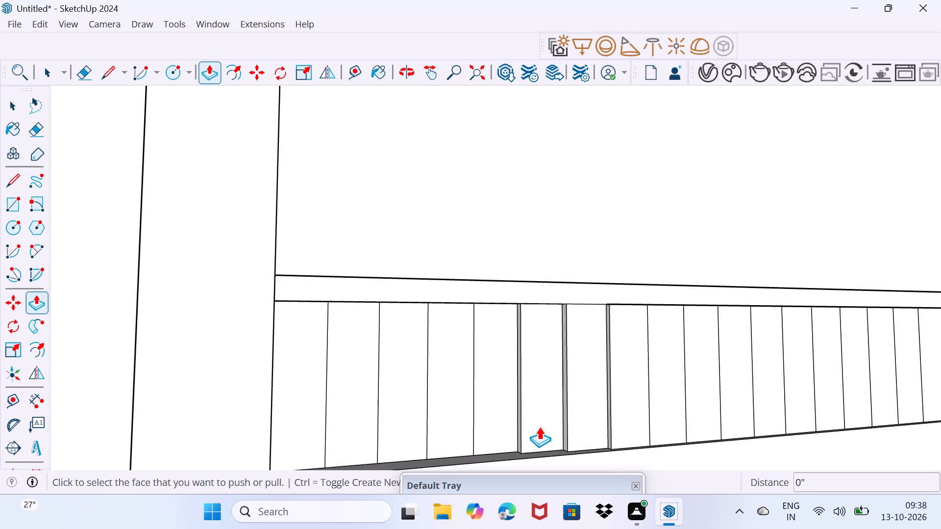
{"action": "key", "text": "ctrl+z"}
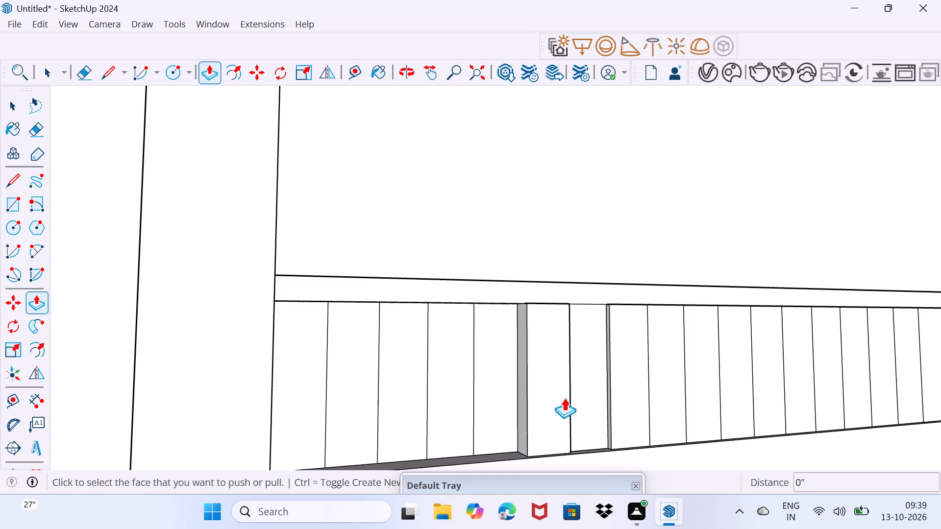
Push the sixth railing strip inward by about 1 15/16" and the seventh to match, both flush with the five recessed strips.
{"action": "left_click", "coordinate": [555, 415]}
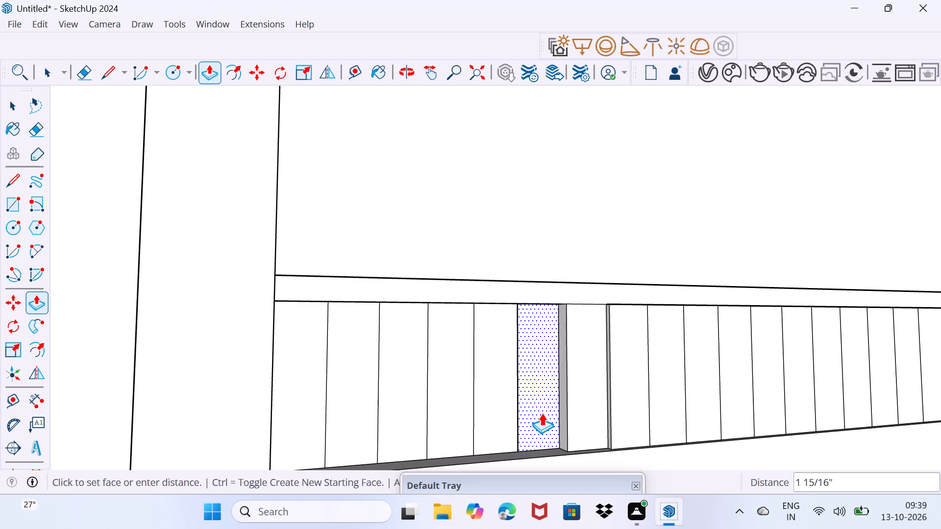
{"action": "left_click", "coordinate": [502, 426]}
{"action": "left_click", "coordinate": [590, 422]}
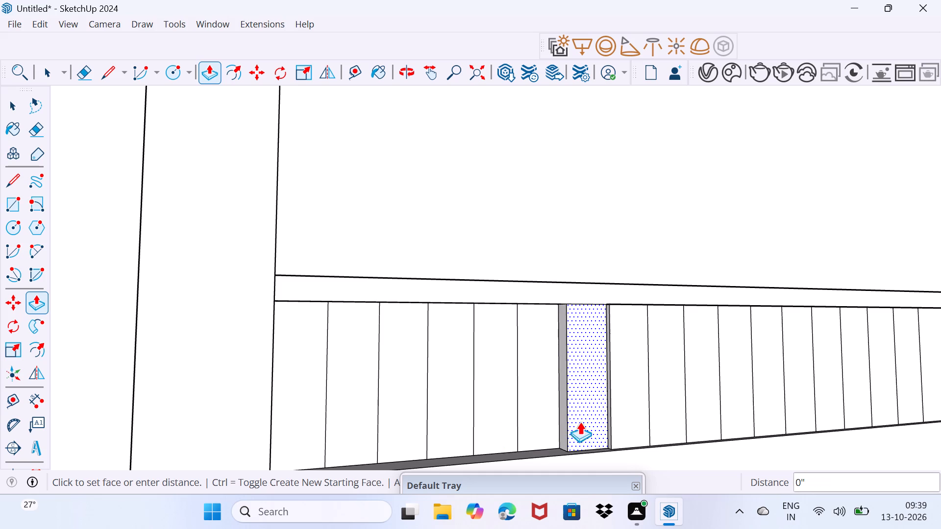
{"action": "left_click", "coordinate": [548, 430]}
Push the eighth railing strip, next to the seven recessed strips, slightly inward.
{"action": "left_click", "coordinate": [628, 419]}
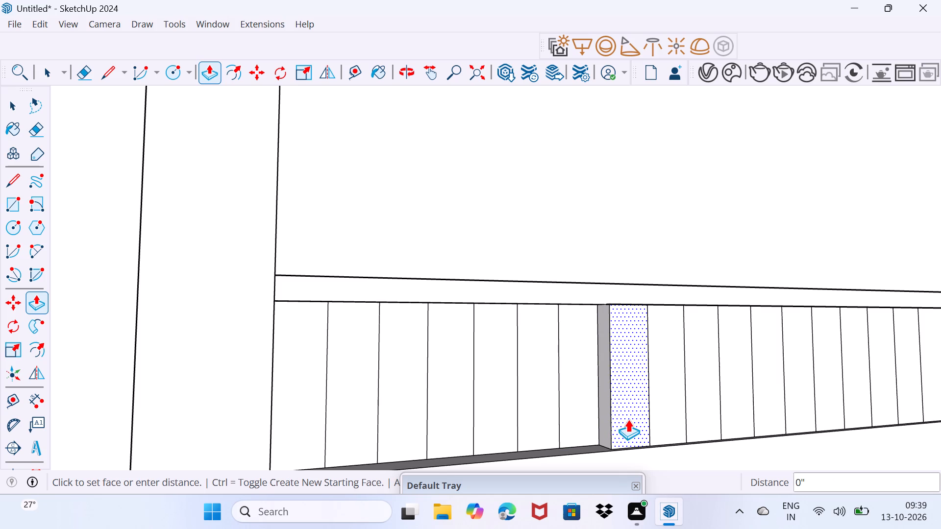
{"action": "left_click", "coordinate": [584, 427]}
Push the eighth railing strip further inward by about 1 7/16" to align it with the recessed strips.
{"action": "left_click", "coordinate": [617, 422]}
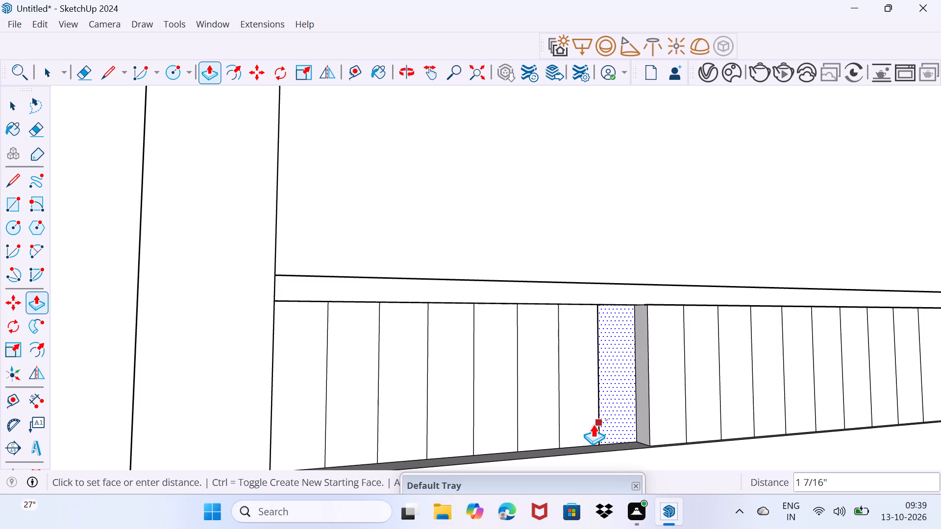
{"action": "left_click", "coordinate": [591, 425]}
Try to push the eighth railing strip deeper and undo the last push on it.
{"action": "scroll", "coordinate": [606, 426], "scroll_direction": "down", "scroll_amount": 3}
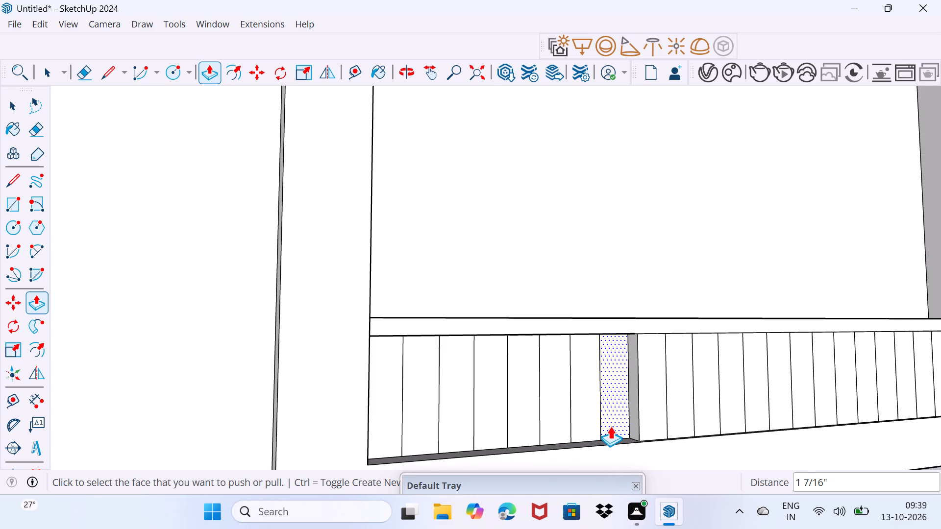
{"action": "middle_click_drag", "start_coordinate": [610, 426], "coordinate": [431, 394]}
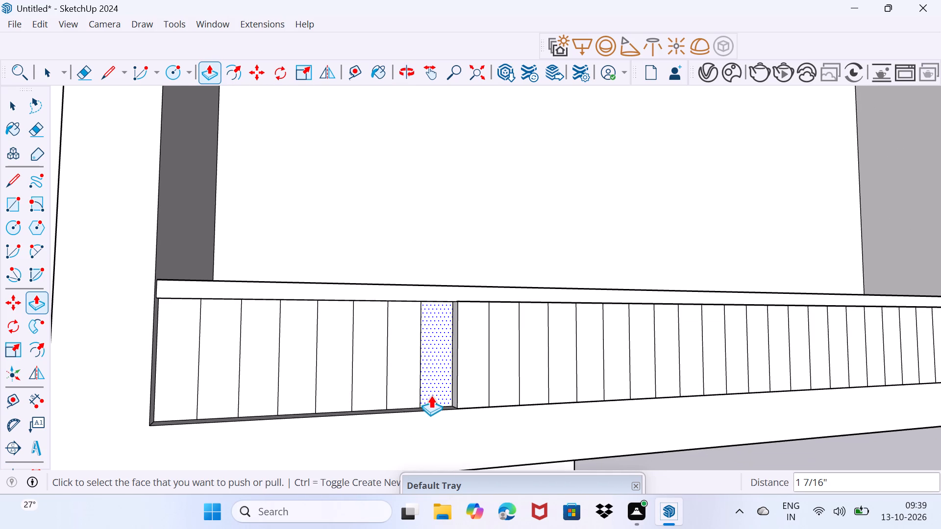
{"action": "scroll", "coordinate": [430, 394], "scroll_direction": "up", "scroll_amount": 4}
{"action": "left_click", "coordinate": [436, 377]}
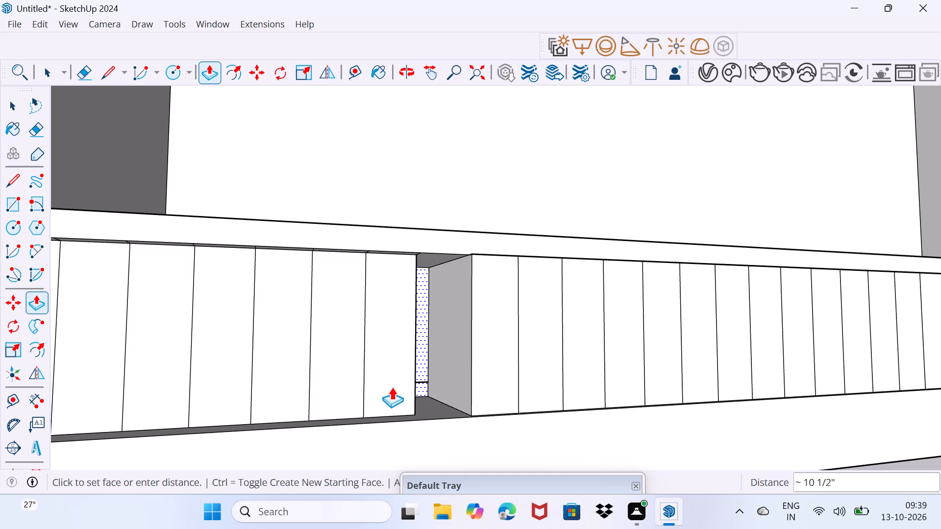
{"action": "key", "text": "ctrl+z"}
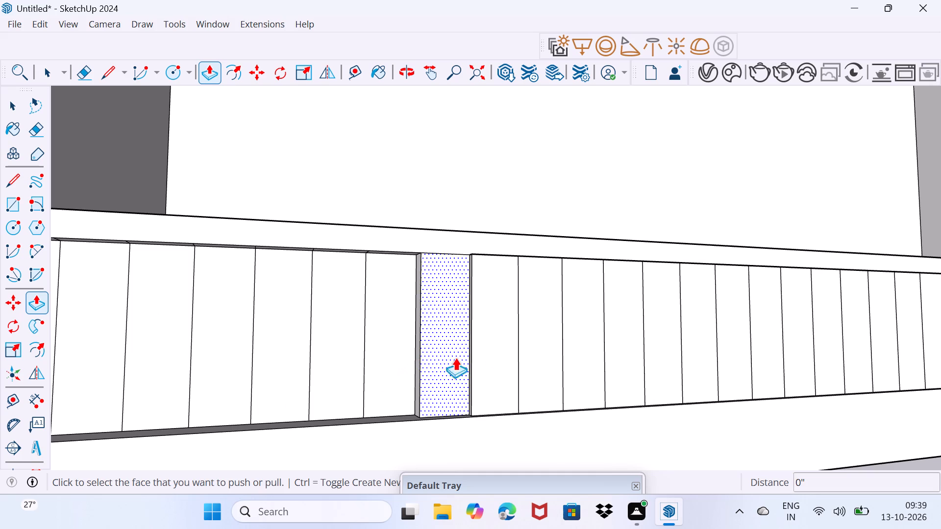
Push the eighth railing strip inward by another 1 7/16" and the ninth to match, flush with the seven recessed strips.
{"action": "left_click", "coordinate": [440, 378]}
{"action": "left_click", "coordinate": [400, 383]}
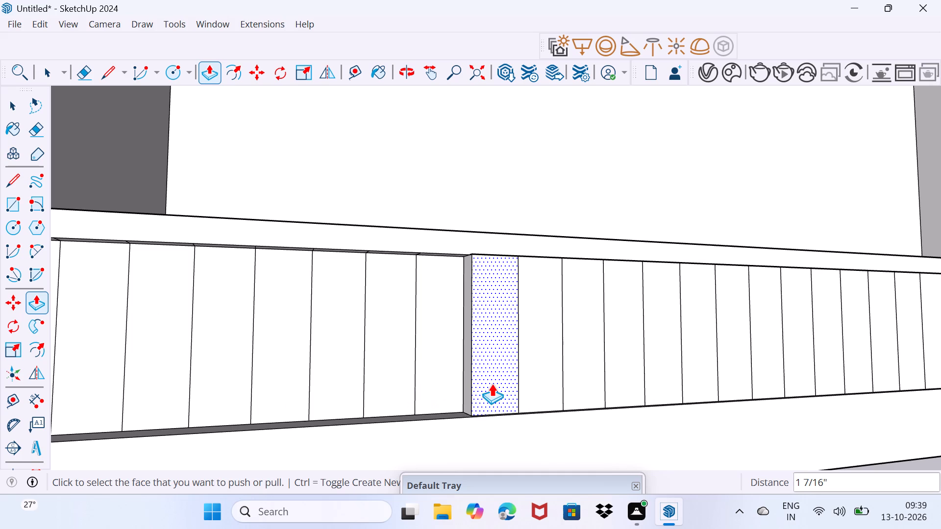
{"action": "left_click", "coordinate": [492, 384]}
{"action": "left_click", "coordinate": [446, 389]}
{"action": "left_click", "coordinate": [490, 389]}
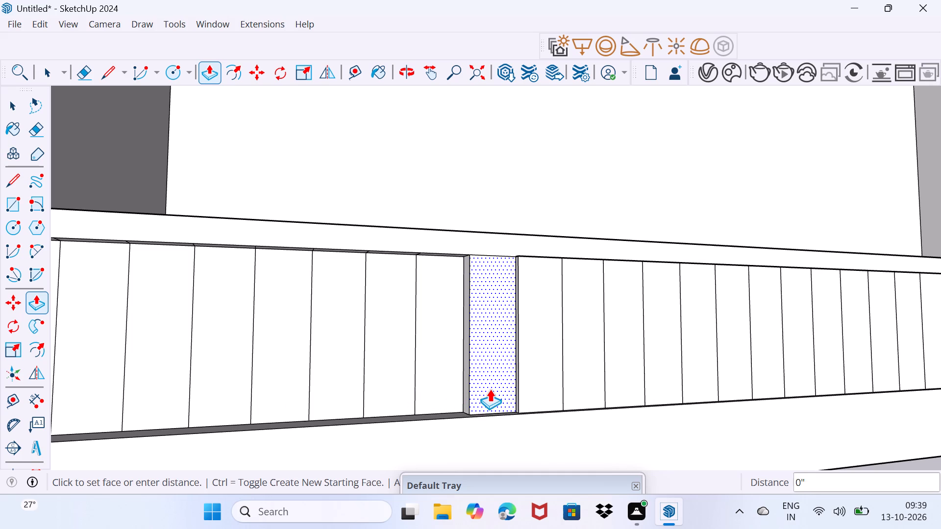
{"action": "left_click", "coordinate": [446, 392]}
Push the tenth and eleventh railing strips inward, each by about 1/2" plus 1 7/16", flush with the recessed strips.
{"action": "left_click", "coordinate": [535, 385]}
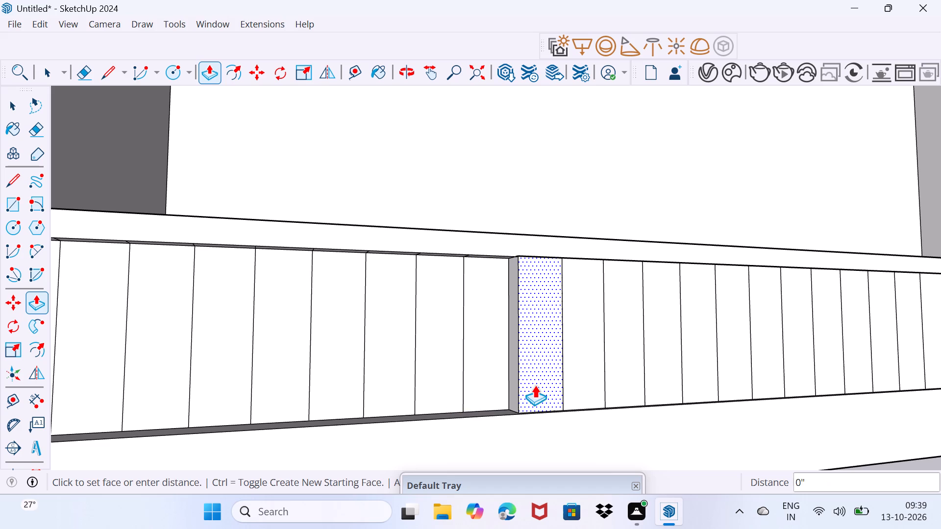
{"action": "left_click", "coordinate": [489, 392]}
{"action": "left_click", "coordinate": [522, 387]}
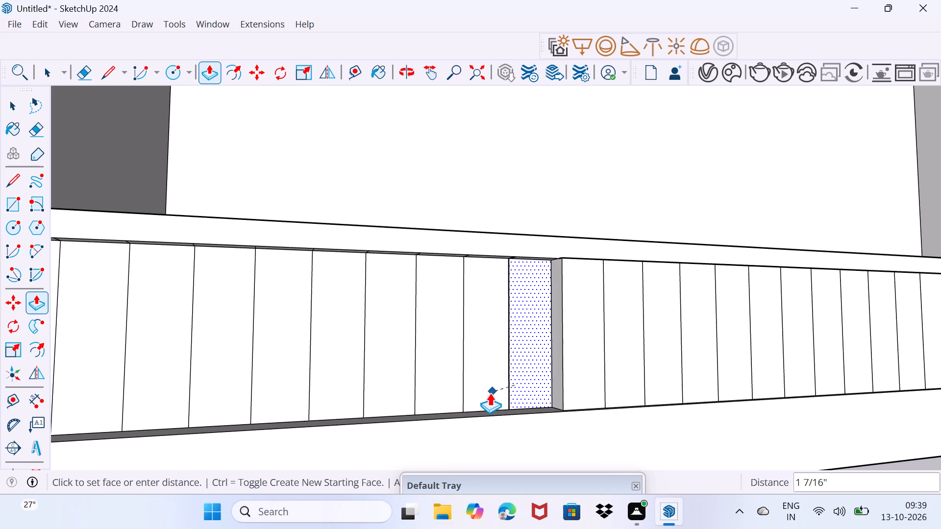
{"action": "left_click", "coordinate": [490, 393]}
{"action": "left_click", "coordinate": [578, 386]}
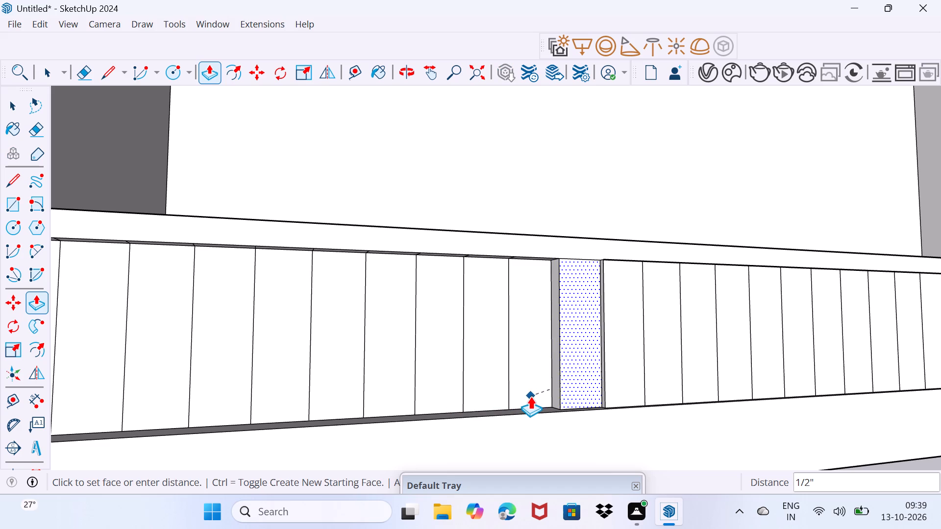
{"action": "left_click", "coordinate": [530, 396]}
{"action": "left_click", "coordinate": [566, 391]}
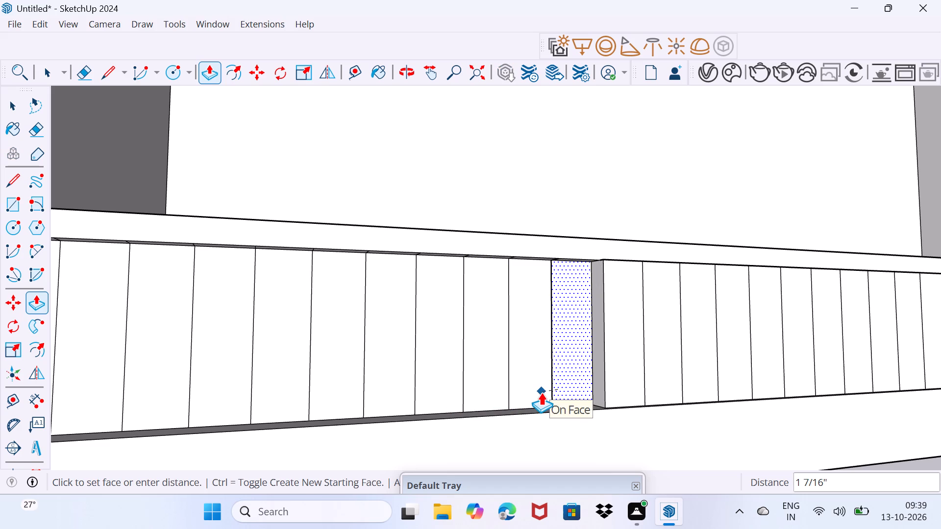
{"action": "left_click", "coordinate": [541, 392]}
Push the twelfth railing strip, next to the recessed strips, inward by about 1/2".
{"action": "scroll", "coordinate": [607, 380], "scroll_direction": "up", "scroll_amount": 2}
{"action": "middle_click_drag", "start_coordinate": [607, 380], "coordinate": [561, 408]}
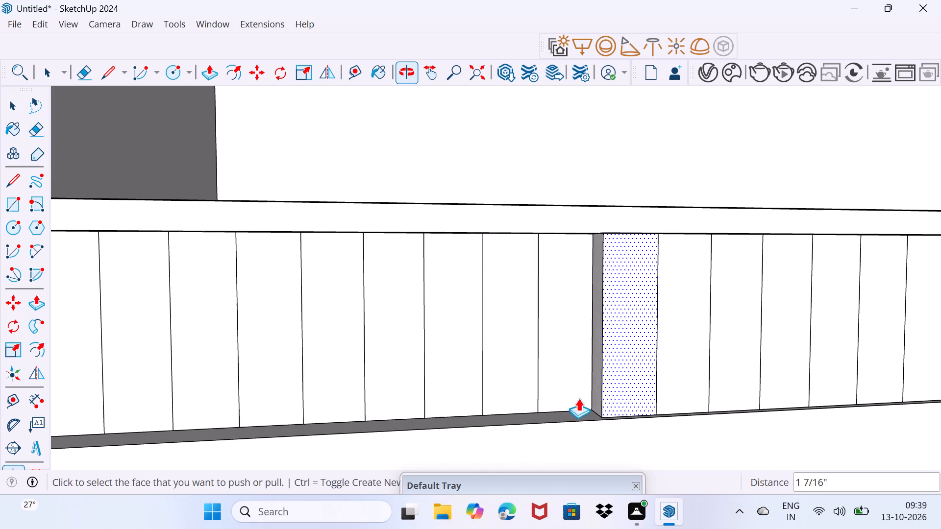
{"action": "left_click", "coordinate": [612, 387]}
{"action": "left_click", "coordinate": [583, 385]}
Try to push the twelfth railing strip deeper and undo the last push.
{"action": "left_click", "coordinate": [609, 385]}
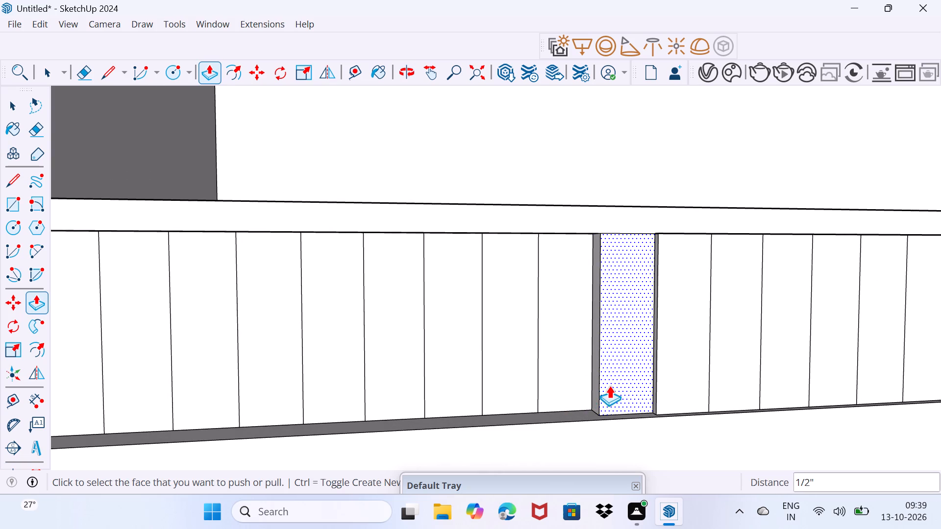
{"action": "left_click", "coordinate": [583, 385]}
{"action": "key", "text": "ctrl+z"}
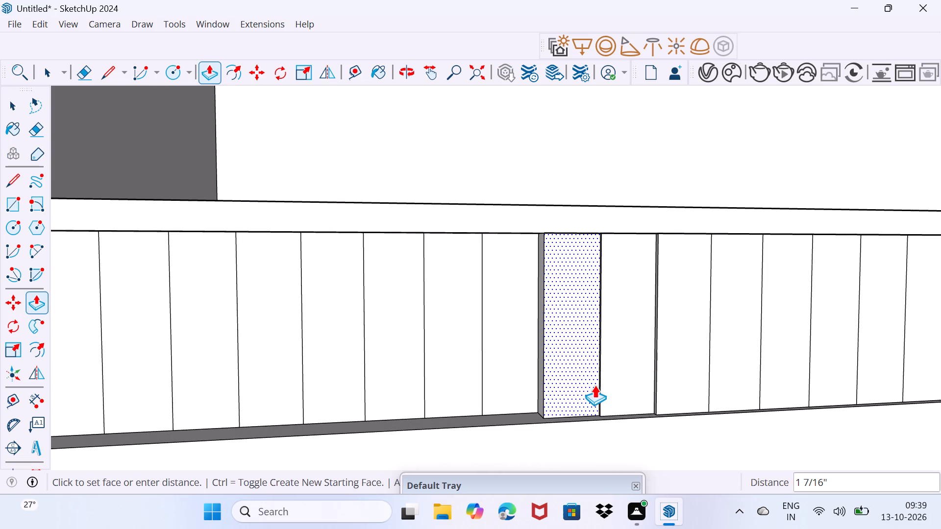
Push the twelfth railing strip further inward by about 1 7/16" to align it with the recessed strips.
{"action": "left_click", "coordinate": [612, 380]}
{"action": "left_click", "coordinate": [579, 384]}
Push the thirteenth railing strip inward by about 1/2" plus 1 7/16", flush with the twelve recessed strips.
{"action": "scroll", "coordinate": [580, 384], "scroll_direction": "down", "scroll_amount": 8}
{"action": "middle_click_drag", "start_coordinate": [680, 368], "coordinate": [653, 380]}
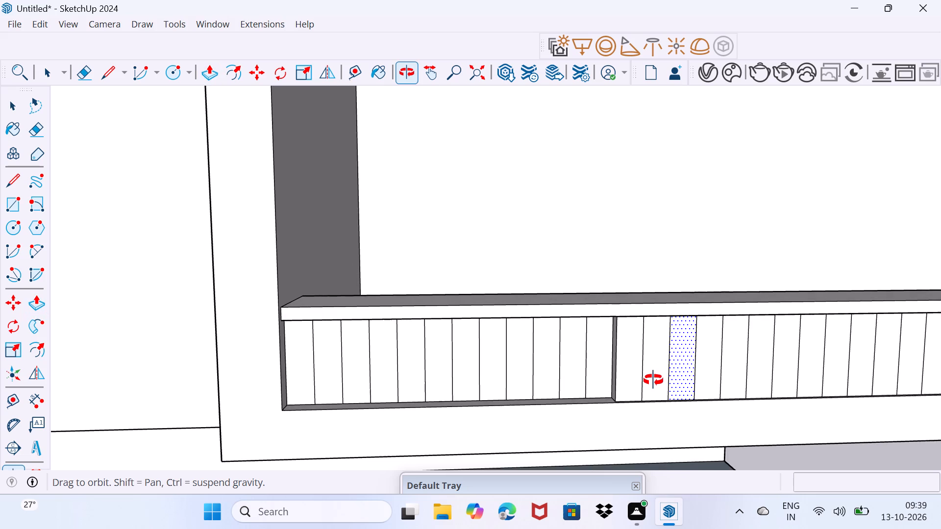
{"action": "middle_click_drag", "start_coordinate": [653, 380], "coordinate": [388, 349]}
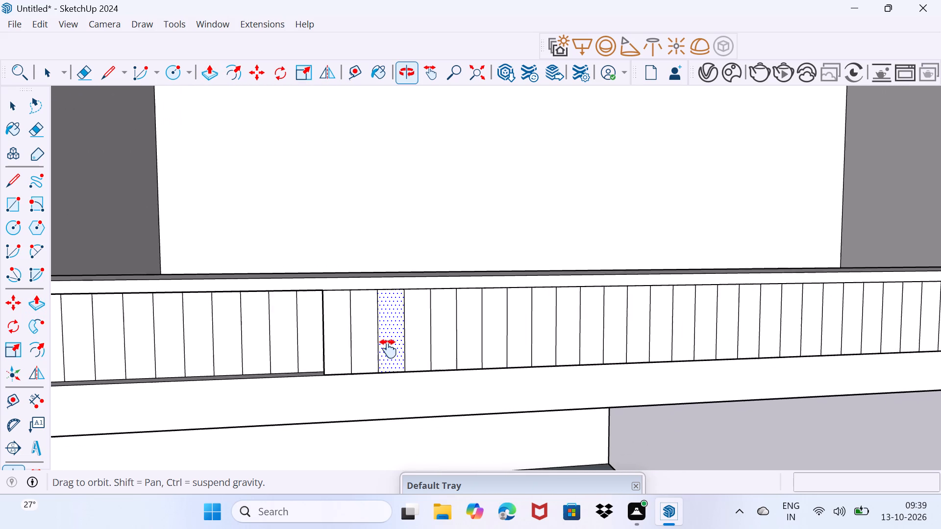
{"action": "middle_click_drag", "start_coordinate": [388, 349], "coordinate": [528, 339]}
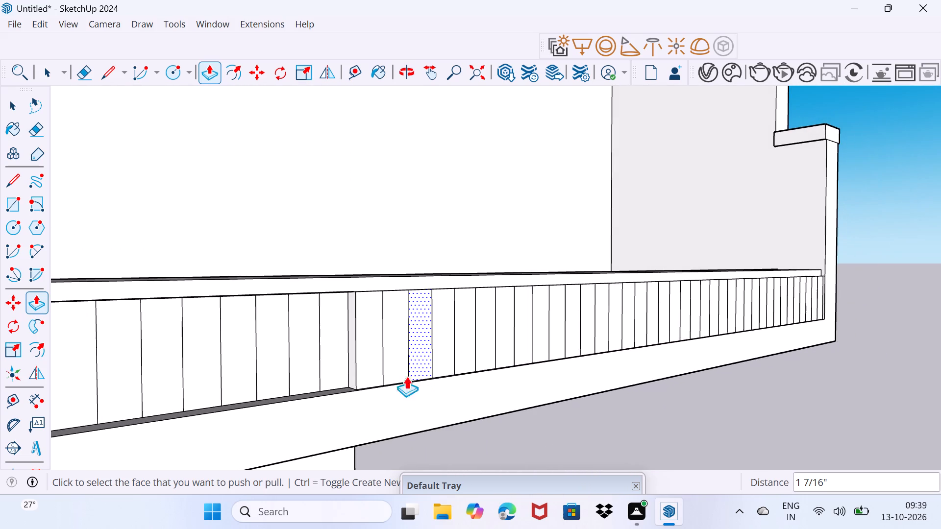
{"action": "scroll", "coordinate": [380, 380], "scroll_direction": "up", "scroll_amount": 3}
{"action": "left_click", "coordinate": [363, 370]}
{"action": "left_click", "coordinate": [329, 367]}
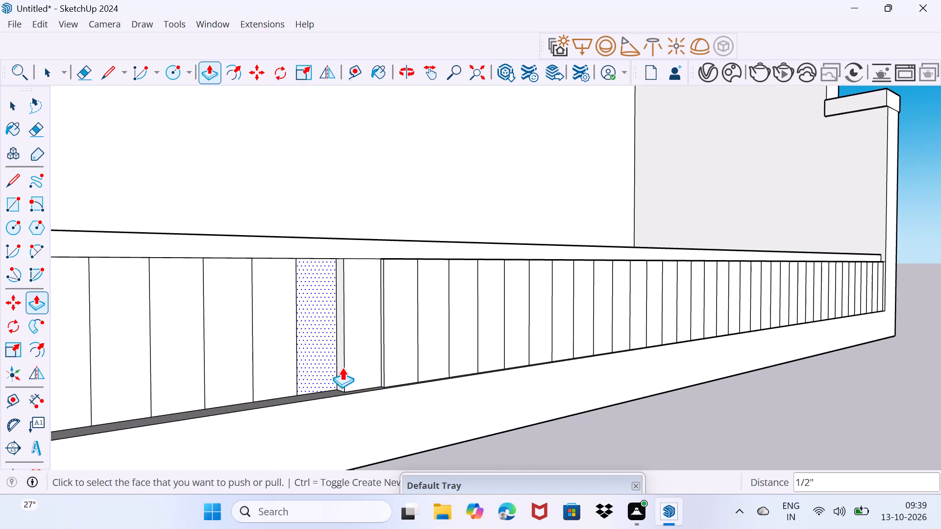
{"action": "left_click", "coordinate": [354, 366]}
{"action": "left_click", "coordinate": [333, 367]}
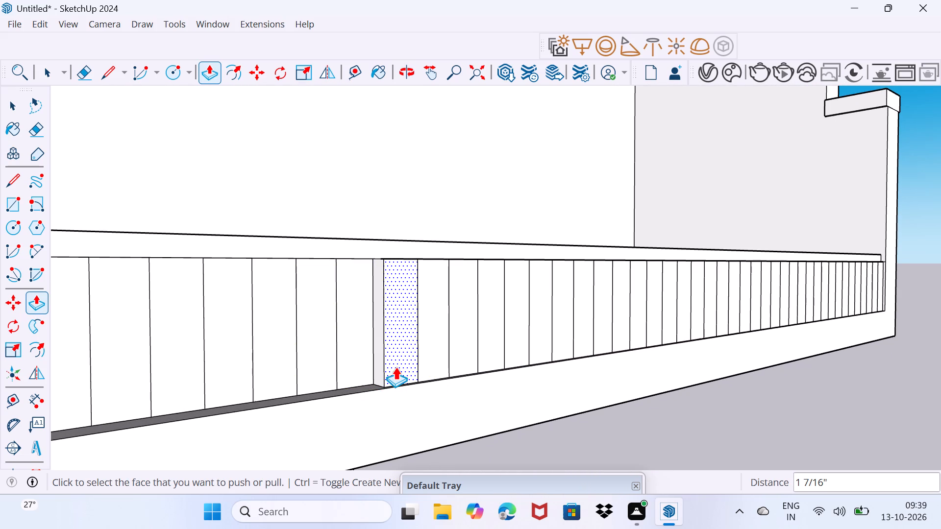
Push the fourteenth and fifteenth railing strips inward, each by about 1/2" plus 1 7/16", flush with the recessed strips.
{"action": "left_click", "coordinate": [396, 367]}
{"action": "left_click", "coordinate": [371, 367]}
{"action": "left_click", "coordinate": [386, 366]}
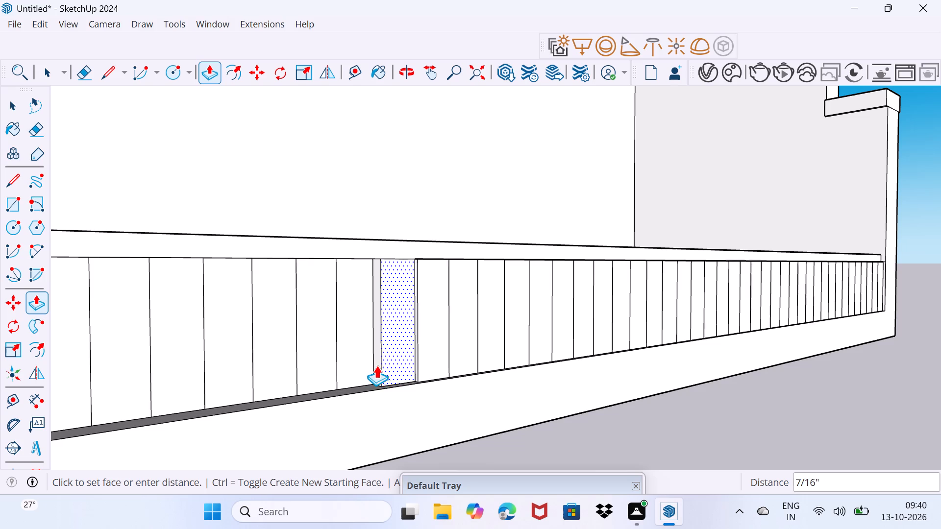
{"action": "left_click", "coordinate": [371, 365]}
{"action": "scroll", "coordinate": [397, 361], "scroll_direction": "up", "scroll_amount": 3}
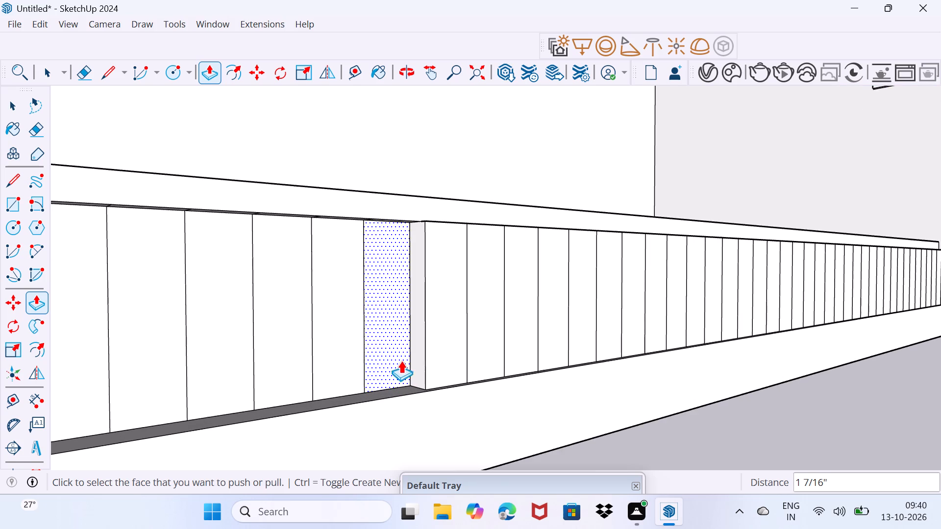
{"action": "left_click", "coordinate": [448, 359]}
{"action": "left_click", "coordinate": [416, 361]}
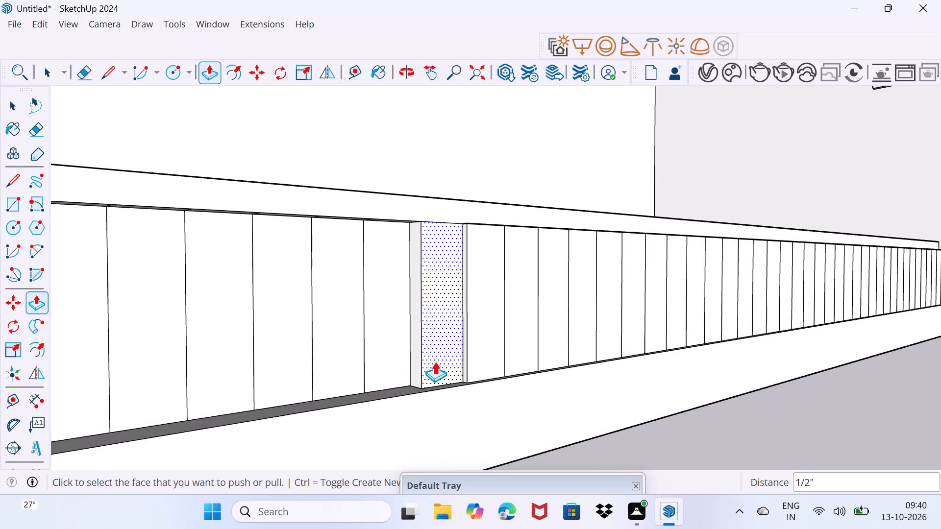
{"action": "left_click", "coordinate": [435, 361]}
{"action": "left_click", "coordinate": [403, 362]}
Push the sixteenth and seventeenth railing strips inward in two stages each, the second 1 7/16", flush with the recessed strips.
{"action": "scroll", "coordinate": [420, 362], "scroll_direction": "down", "scroll_amount": 3}
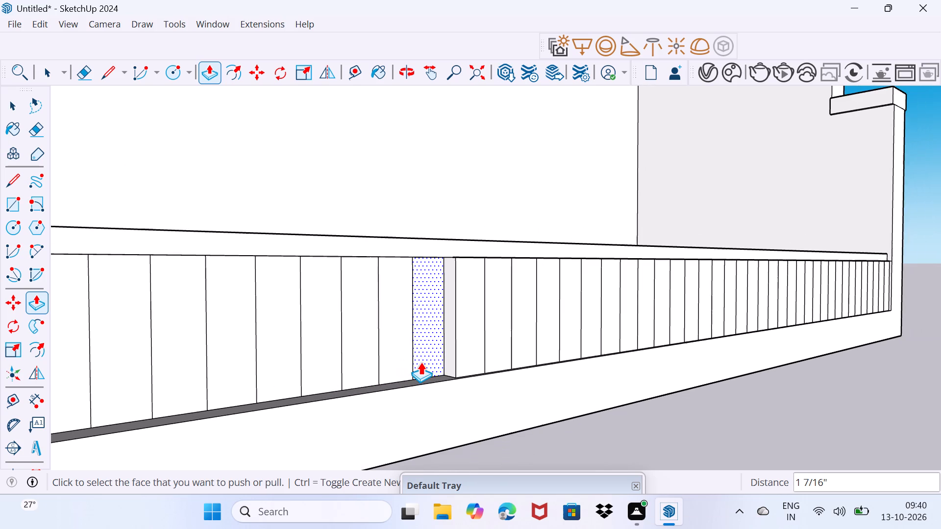
{"action": "middle_click_drag", "start_coordinate": [442, 357], "coordinate": [428, 369]}
{"action": "left_click", "coordinate": [455, 360]}
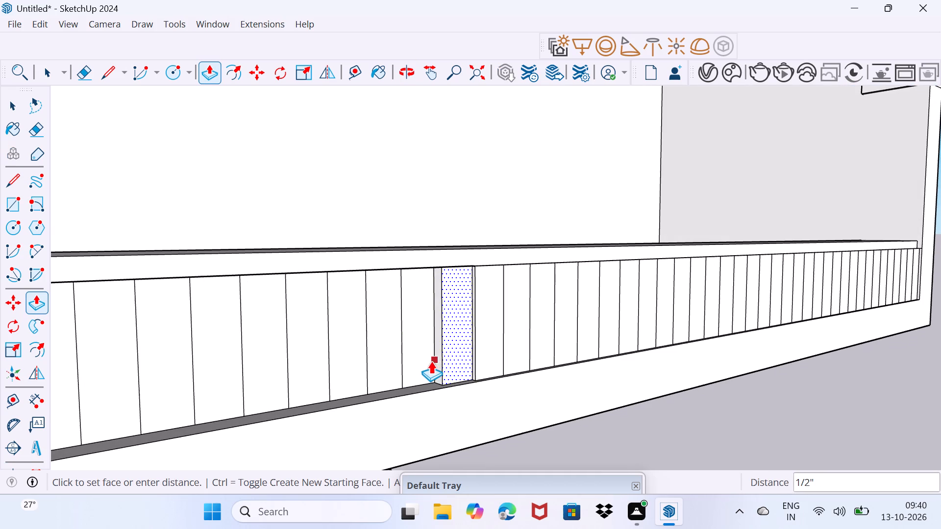
{"action": "left_click", "coordinate": [430, 361]}
{"action": "left_click", "coordinate": [447, 361]}
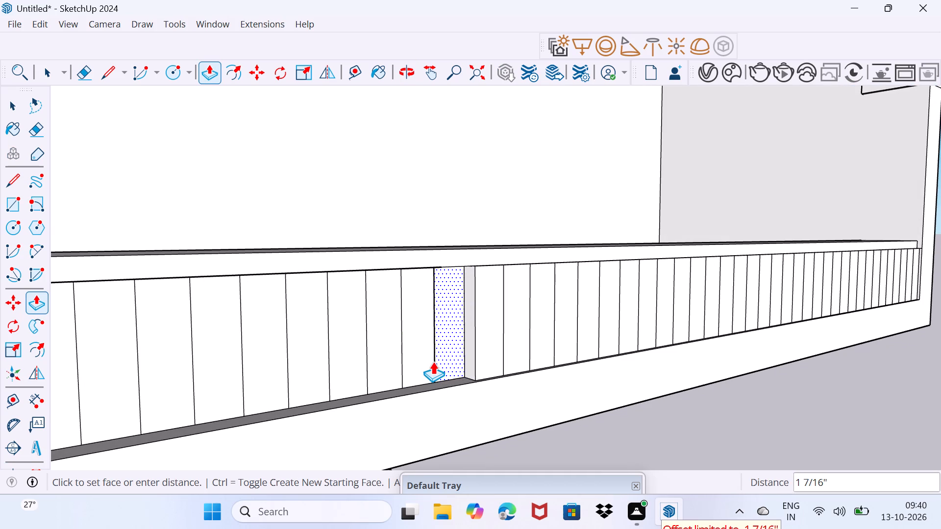
{"action": "left_click", "coordinate": [433, 361]}
{"action": "scroll", "coordinate": [444, 361], "scroll_direction": "up", "scroll_amount": 2}
{"action": "left_click", "coordinate": [498, 350]}
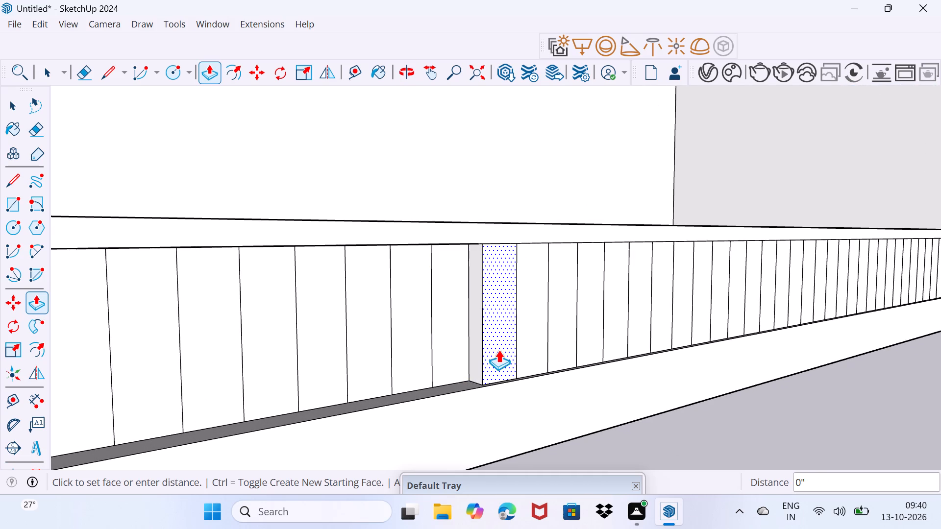
{"action": "left_click", "coordinate": [478, 352]}
{"action": "left_click", "coordinate": [486, 358]}
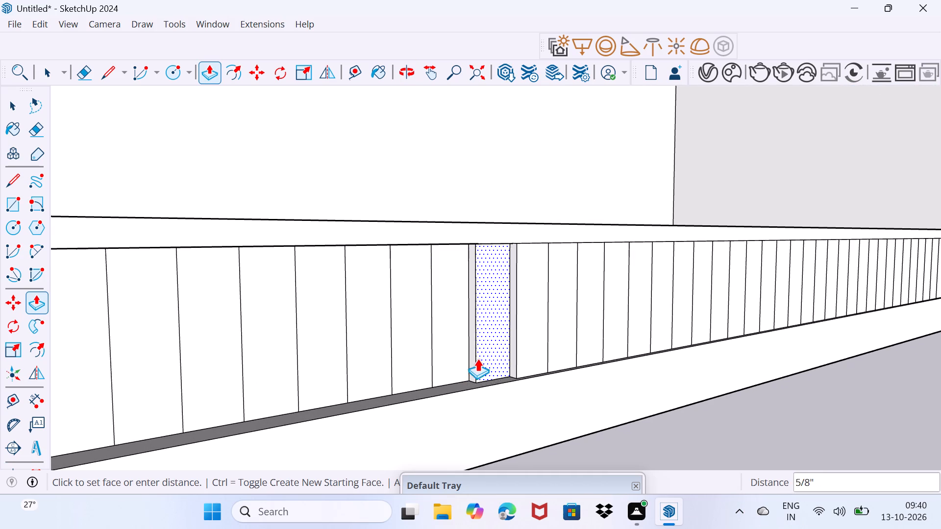
{"action": "left_click", "coordinate": [459, 361]}
Push the eighteenth railing strip inward by about 1/2" plus 1 7/16", flush with the seventeen recessed strips.
{"action": "scroll", "coordinate": [468, 361], "scroll_direction": "down", "scroll_amount": 3}
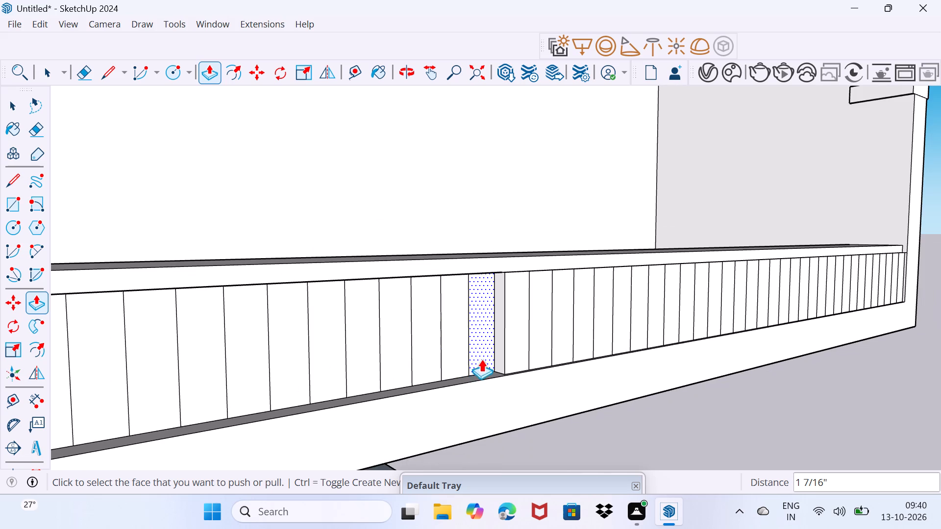
{"action": "middle_click_drag", "start_coordinate": [486, 359], "coordinate": [299, 397], "text": "shift"}
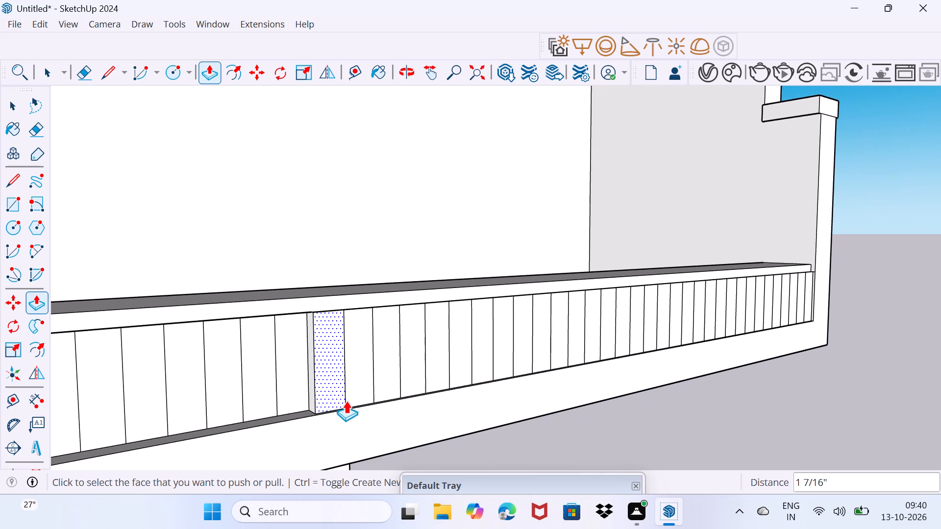
{"action": "scroll", "coordinate": [346, 401], "scroll_direction": "up", "scroll_amount": 2}
{"action": "left_click", "coordinate": [323, 387]}
{"action": "left_click", "coordinate": [291, 384]}
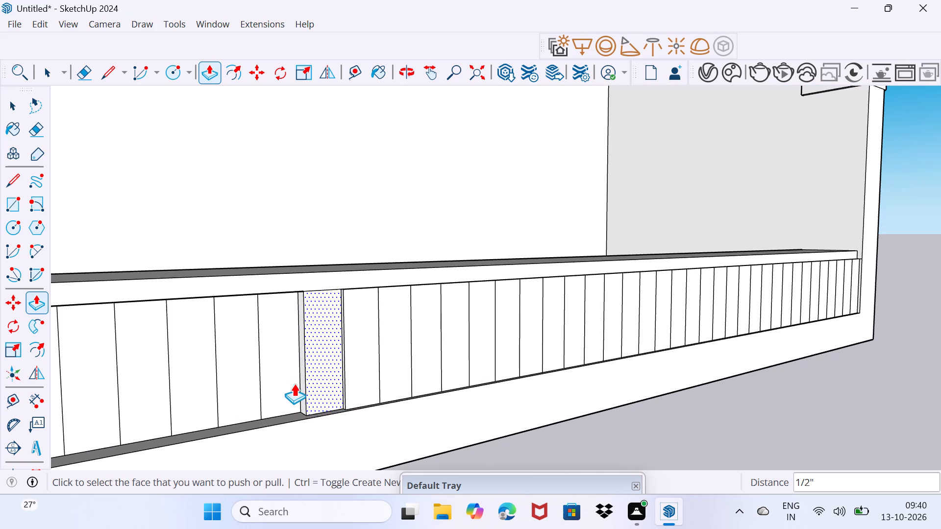
{"action": "left_click", "coordinate": [314, 384]}
{"action": "left_click", "coordinate": [291, 384]}
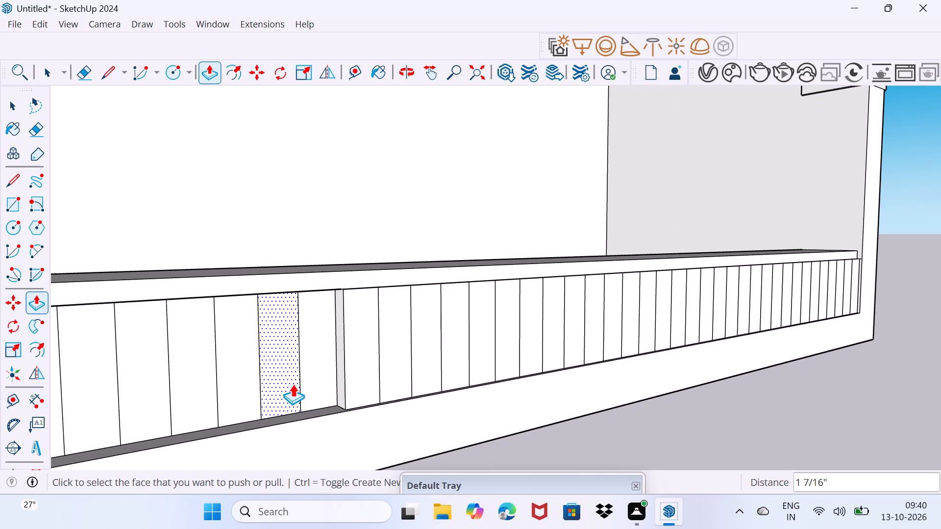
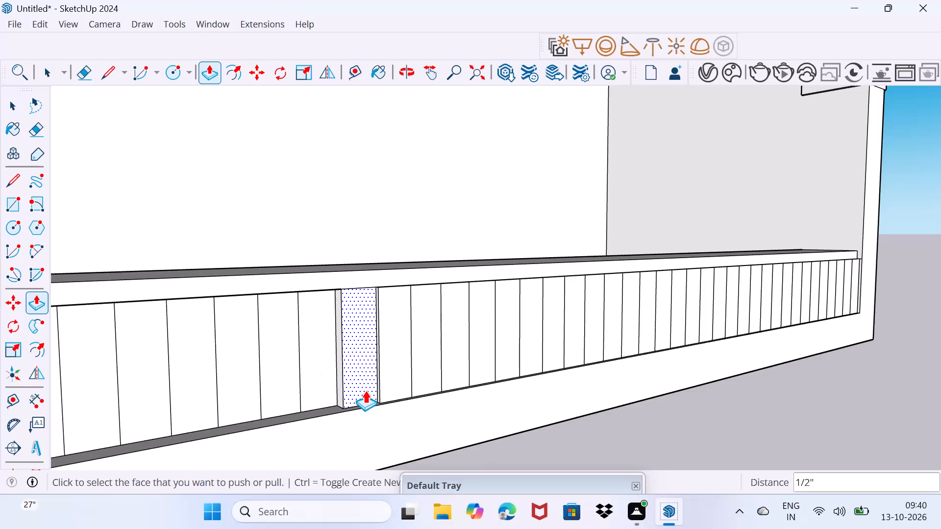
Push the partly recessed slat face below the ledge in a further 1 7/16 inch, flush with the recessed slats beside it.
{"action": "left_click", "coordinate": [357, 384]}
{"action": "left_click", "coordinate": [319, 369]}
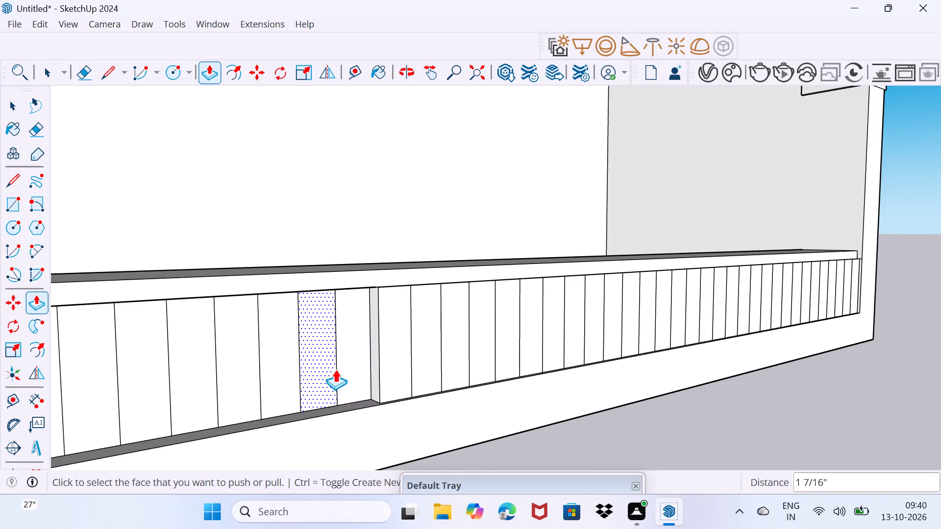
Push the next slat face inward in two stages until it is flush with the already recessed slats.
{"action": "scroll", "coordinate": [327, 372], "scroll_direction": "down", "scroll_amount": 3}
{"action": "middle_click_drag", "start_coordinate": [337, 375], "coordinate": [291, 328]}
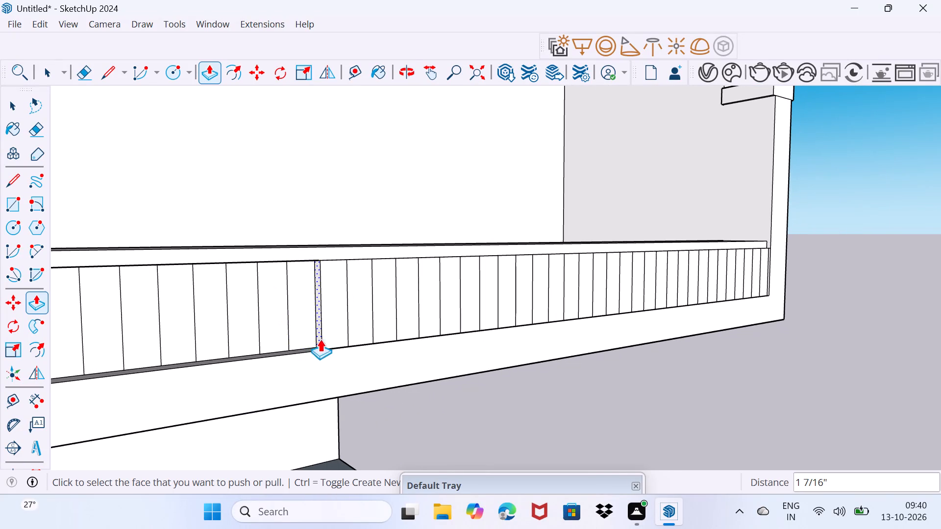
{"action": "left_click", "coordinate": [329, 327]}
{"action": "left_click", "coordinate": [307, 323]}
{"action": "left_click", "coordinate": [327, 325]}
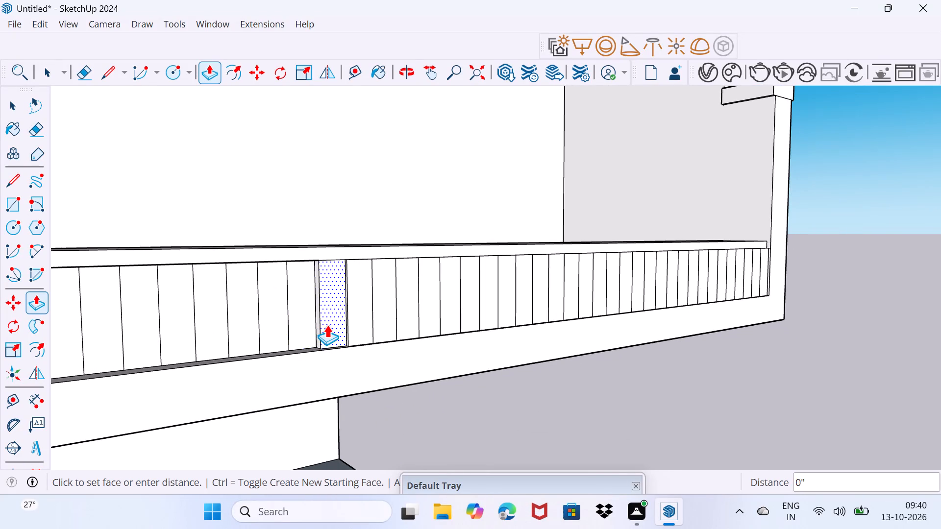
{"action": "left_click", "coordinate": [305, 320]}
Recess the following slat with two pushes, the second 1 7/16 inch, so it lines up with the recessed slats.
{"action": "left_click", "coordinate": [363, 320]}
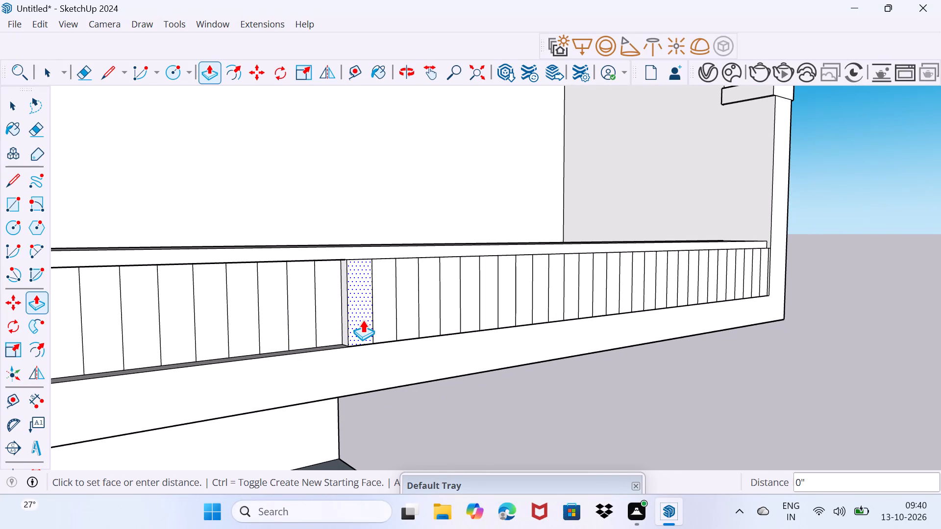
{"action": "left_click", "coordinate": [330, 317]}
{"action": "left_click", "coordinate": [355, 321]}
{"action": "left_click", "coordinate": [332, 321]}
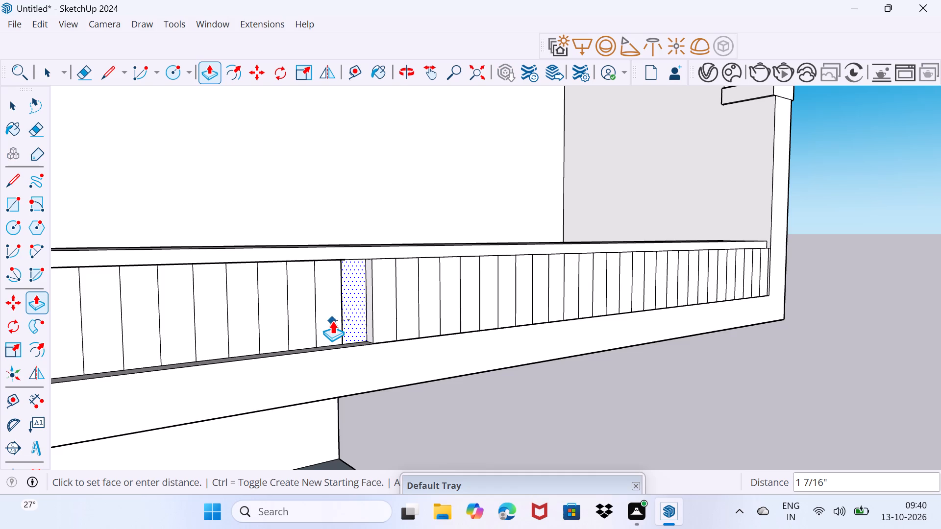
Select the next unrecessed slat face and push it in twice, ending with 1 7/16 inch, flush with its recessed neighbour.
{"action": "key", "text": "space"}
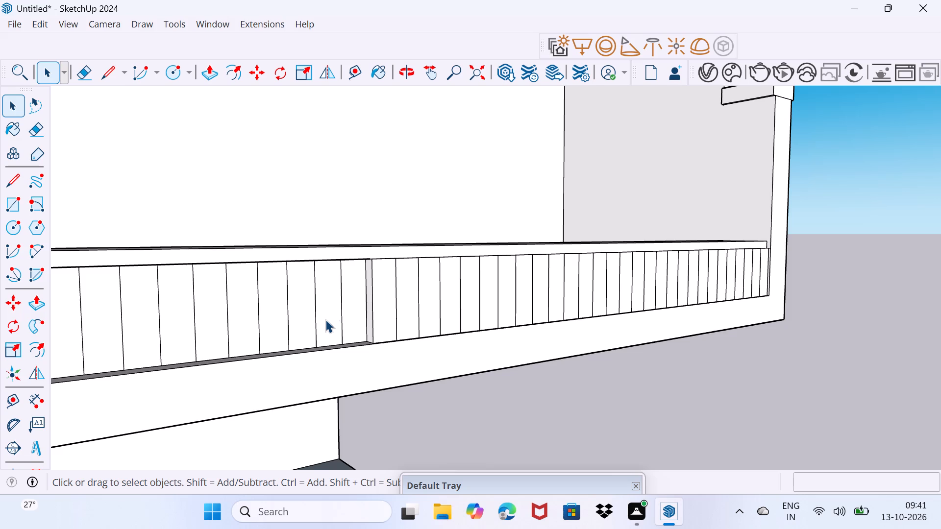
{"action": "left_click", "coordinate": [386, 324]}
{"action": "key", "text": "p"}
{"action": "left_click", "coordinate": [386, 324]}
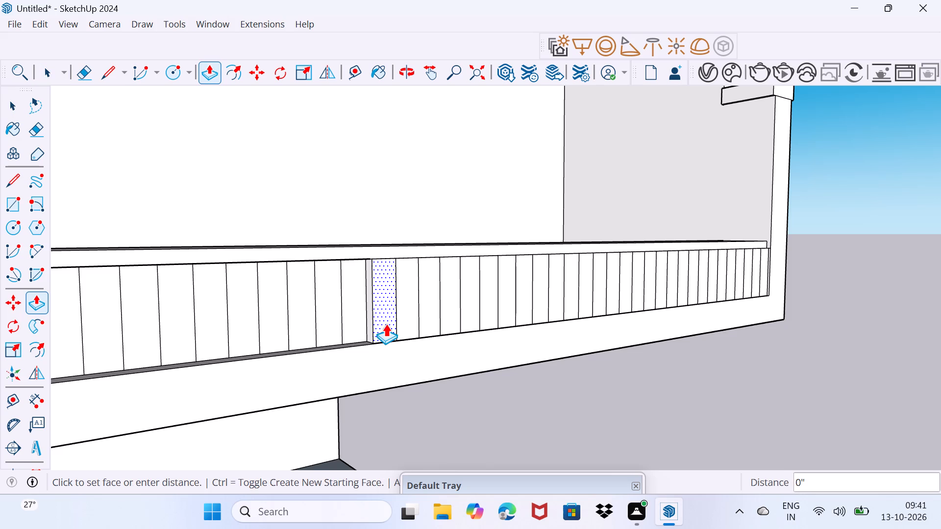
{"action": "left_click", "coordinate": [372, 324]}
{"action": "left_click", "coordinate": [383, 325]}
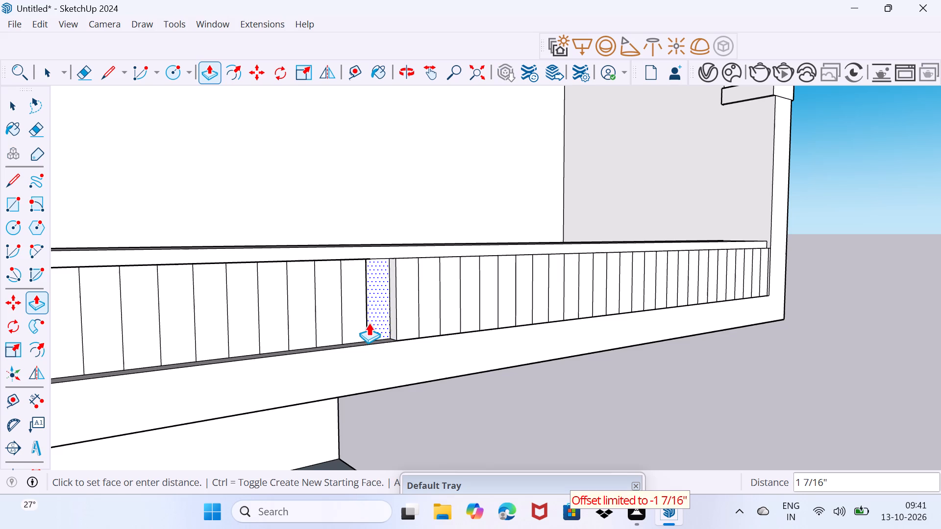
{"action": "left_click", "coordinate": [362, 323]}
Push the next slat face beside the recess in 1/2 inch and a further 1 7/16 inch.
{"action": "scroll", "coordinate": [371, 324], "scroll_direction": "up", "scroll_amount": 6}
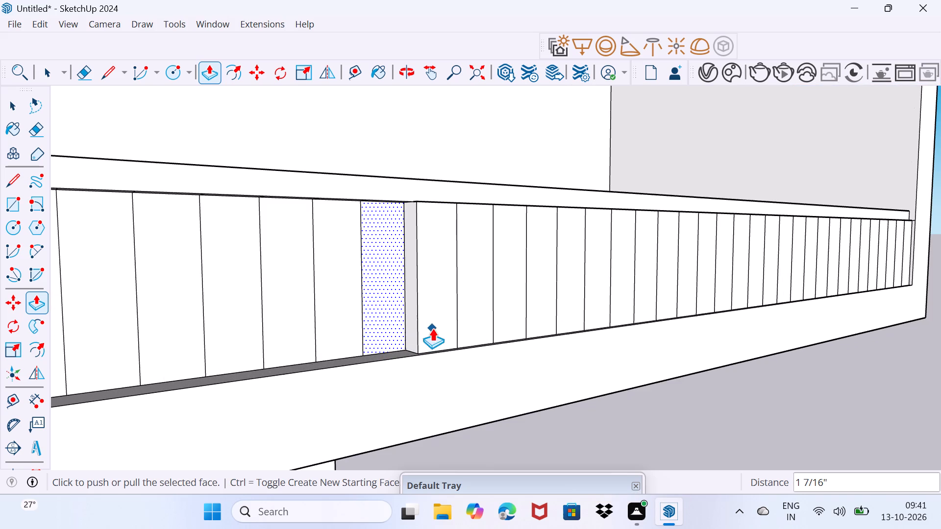
{"action": "middle_click_drag", "start_coordinate": [432, 328], "coordinate": [317, 331]}
{"action": "scroll", "coordinate": [317, 331], "scroll_direction": "down", "scroll_amount": 2}
{"action": "key", "text": "space"}
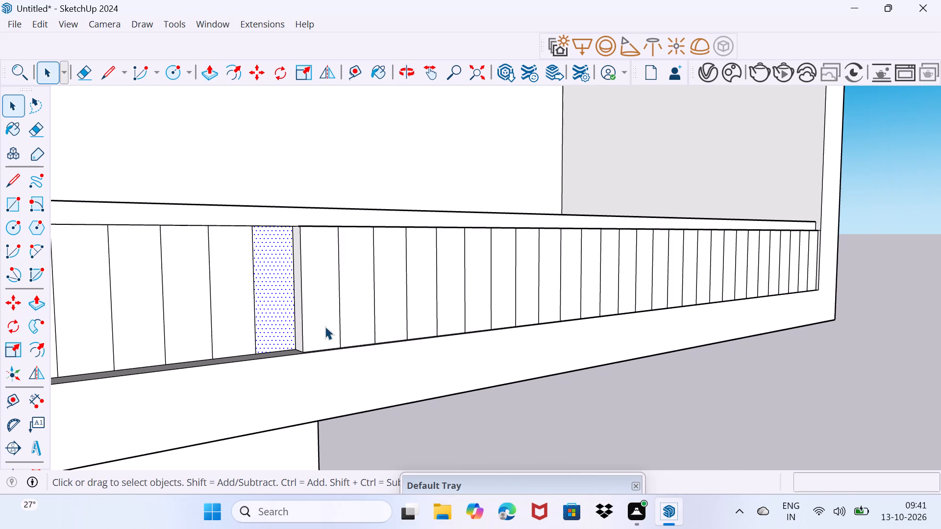
{"action": "left_click", "coordinate": [323, 325]}
{"action": "key", "text": "p"}
{"action": "left_click", "coordinate": [323, 325]}
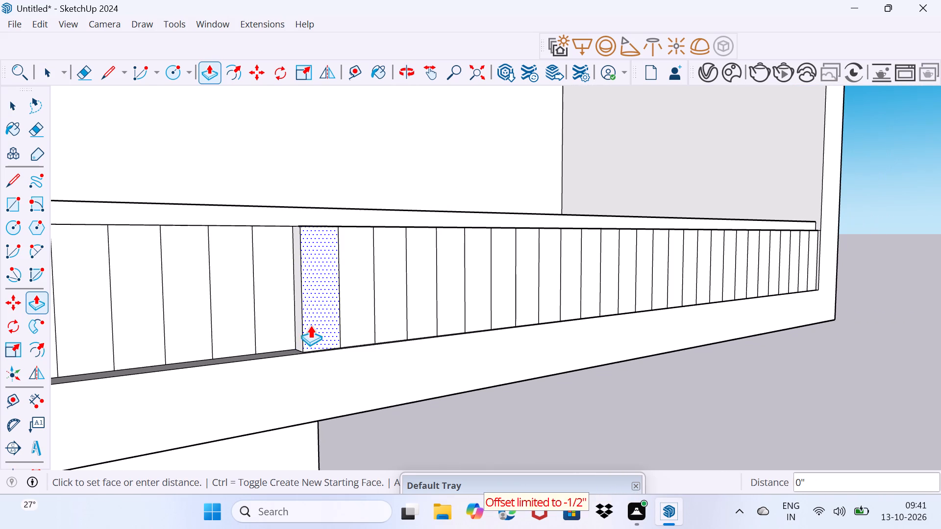
{"action": "left_click", "coordinate": [303, 325]}
{"action": "left_click", "coordinate": [311, 327]}
{"action": "left_click", "coordinate": [287, 324]}
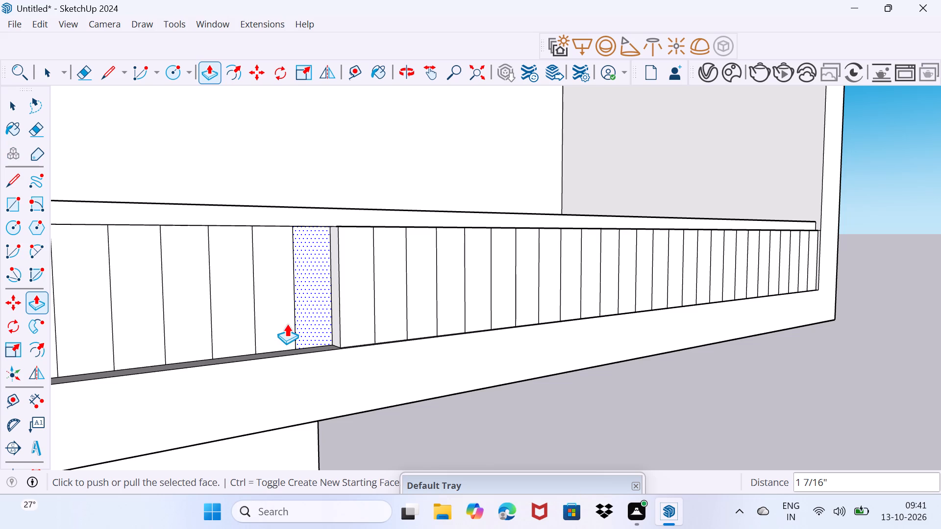
Recess the adjacent unpushed slat by 1/2 inch and another 1 7/16 inch, continuing the recessed row below the ledge.
{"action": "scroll", "coordinate": [322, 324], "scroll_direction": "up", "scroll_amount": 3}
{"action": "key", "text": "space"}
{"action": "left_click", "coordinate": [381, 330]}
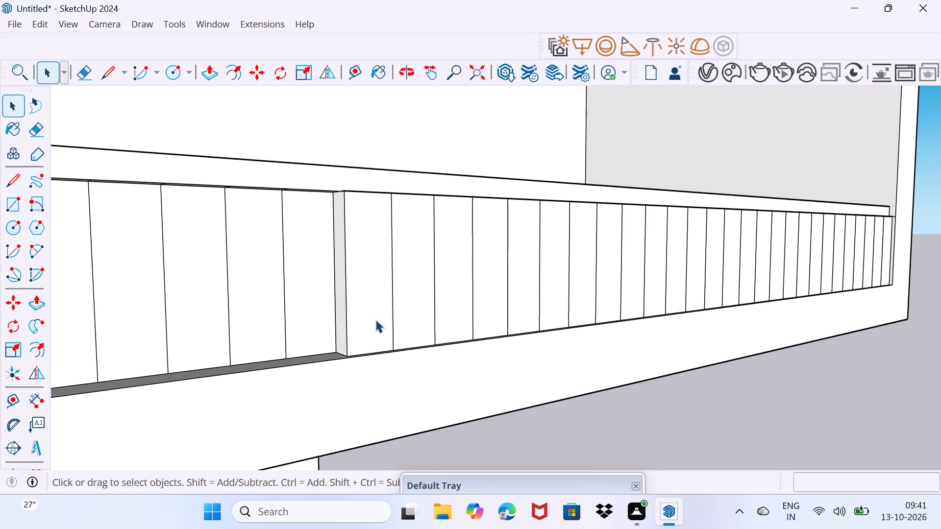
{"action": "left_click", "coordinate": [365, 318]}
{"action": "key", "text": "p"}
{"action": "left_click", "coordinate": [365, 318]}
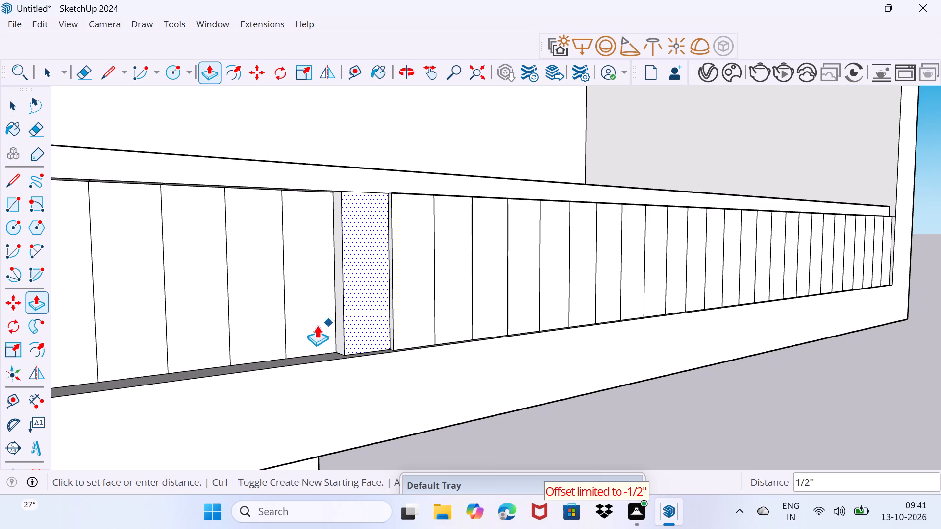
{"action": "left_click", "coordinate": [317, 325]}
{"action": "left_click", "coordinate": [352, 328]}
{"action": "left_click", "coordinate": [330, 328]}
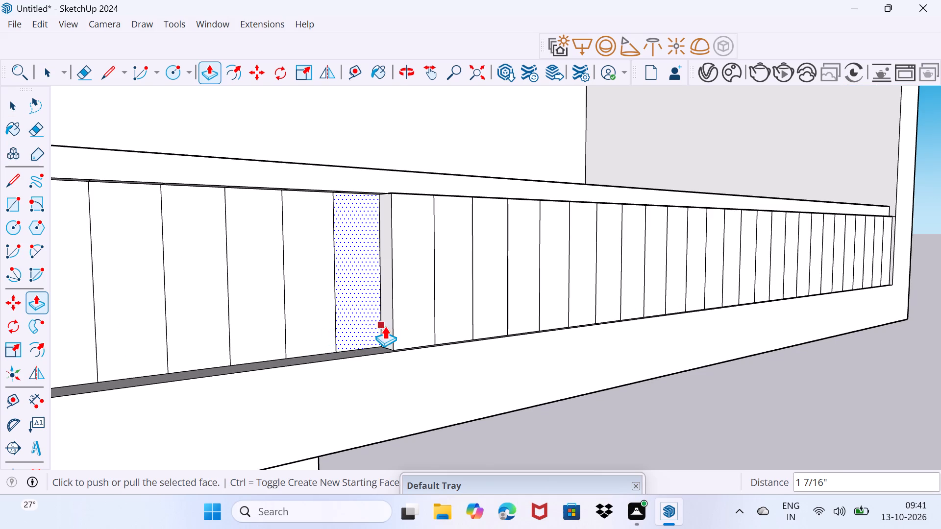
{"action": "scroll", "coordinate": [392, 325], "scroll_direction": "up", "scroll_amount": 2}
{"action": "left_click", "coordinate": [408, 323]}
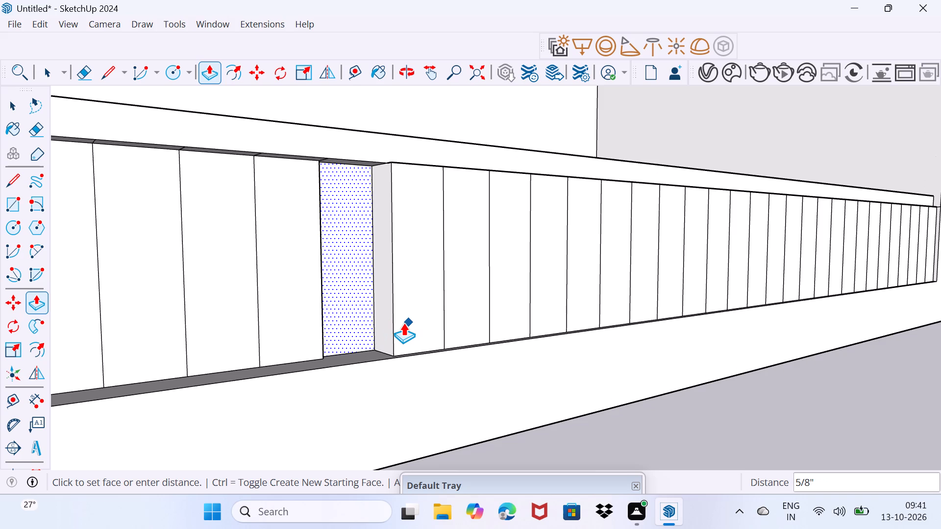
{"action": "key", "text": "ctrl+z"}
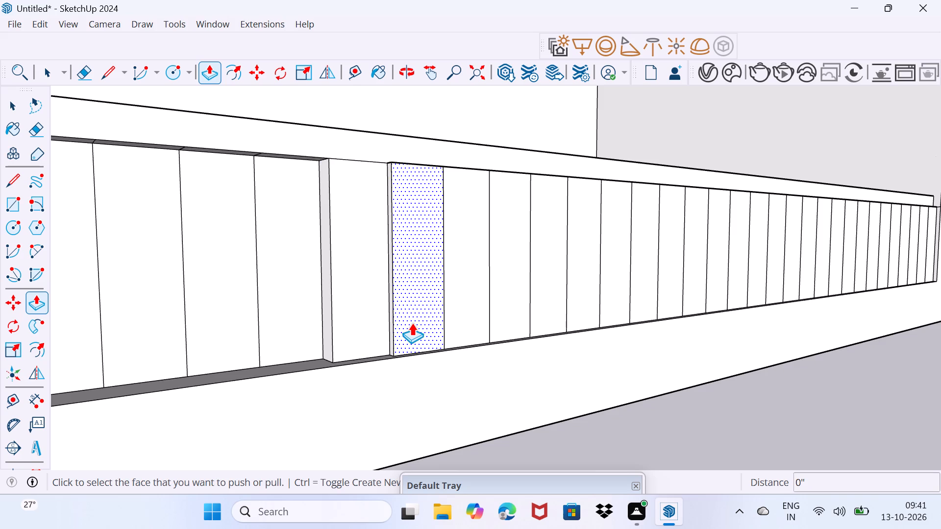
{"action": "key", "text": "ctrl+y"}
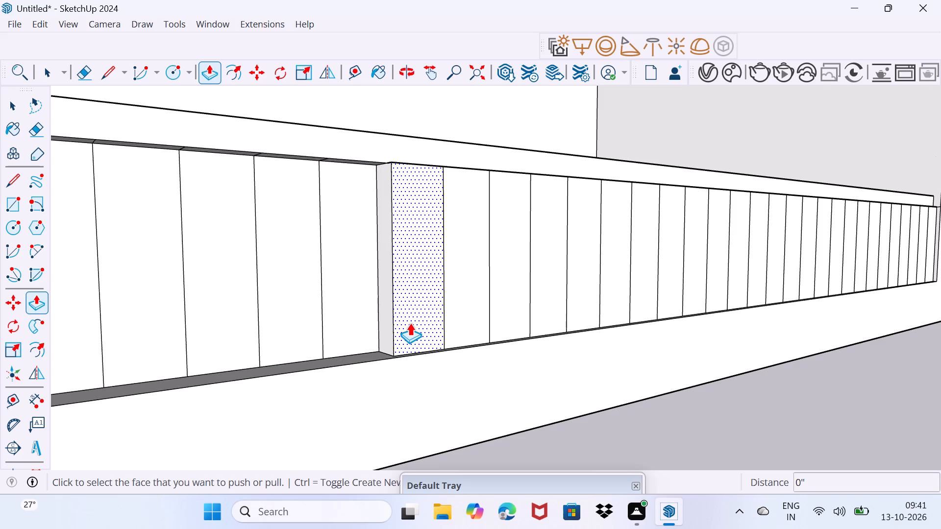
Select the first slat still standing proud and push it in twice, ending with 1 7/16 inch, flush with the recess.
{"action": "key", "text": "space"}
{"action": "left_click", "coordinate": [410, 323]}
{"action": "key", "text": "p"}
{"action": "left_click", "coordinate": [410, 322]}
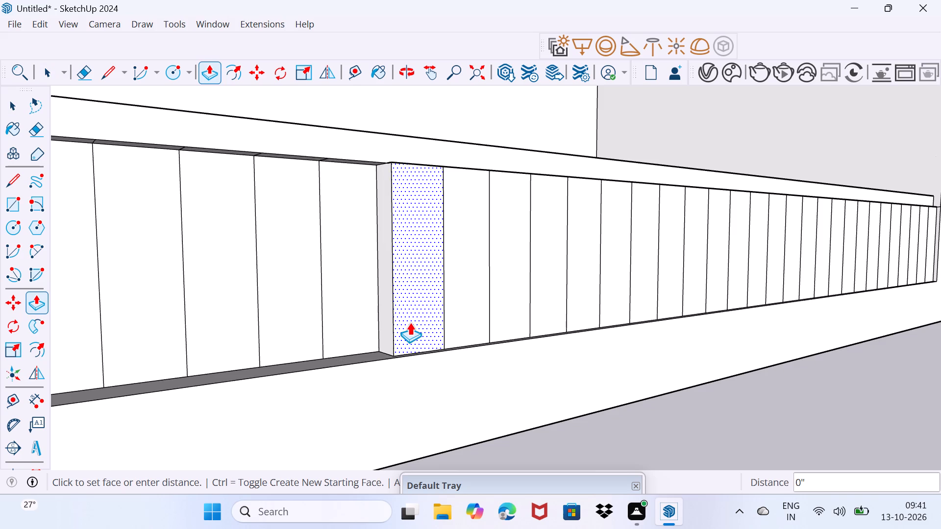
{"action": "left_click", "coordinate": [384, 323]}
{"action": "left_click", "coordinate": [405, 326]}
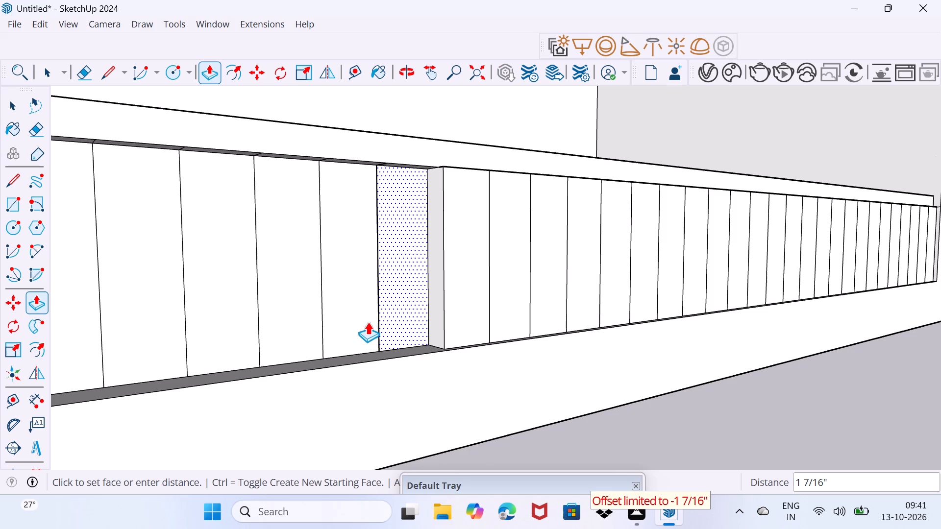
{"action": "left_click", "coordinate": [368, 322]}
Push the next slat face in 1/2 inch and a further 1 7/16 inch to match the recessed slats.
{"action": "key", "text": "space"}
{"action": "left_click_drag", "start_coordinate": [448, 333], "coordinate": [451, 328]}
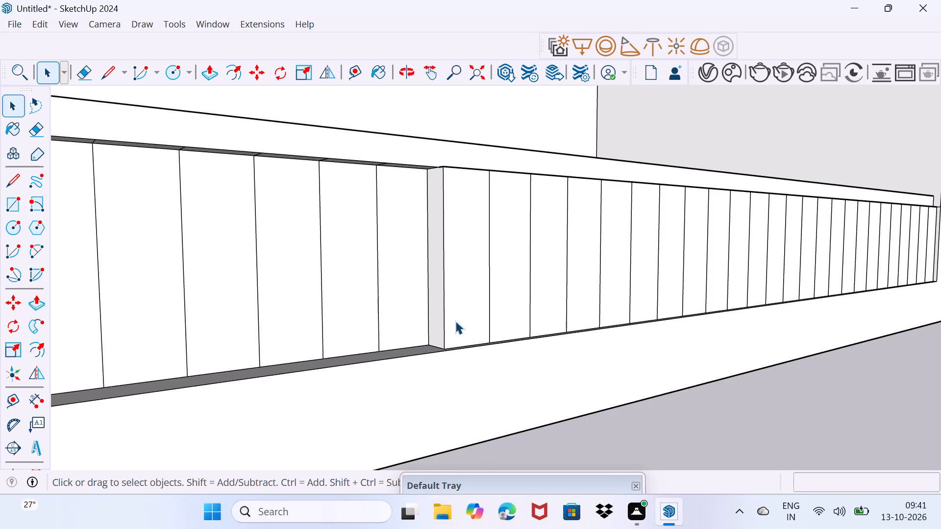
{"action": "left_click", "coordinate": [455, 321]}
{"action": "key", "text": "p"}
{"action": "left_click", "coordinate": [455, 321]}
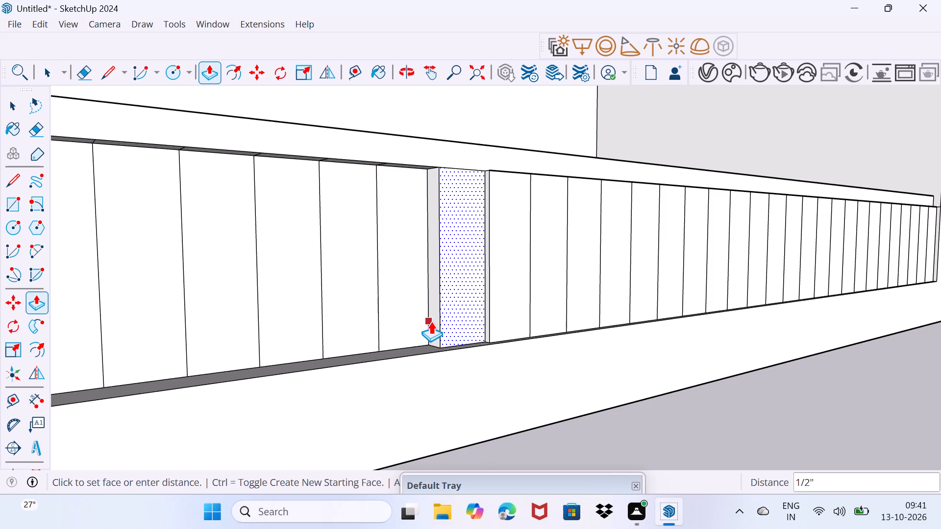
{"action": "left_click", "coordinate": [431, 321]}
{"action": "left_click", "coordinate": [446, 323]}
{"action": "left_click", "coordinate": [418, 320]}
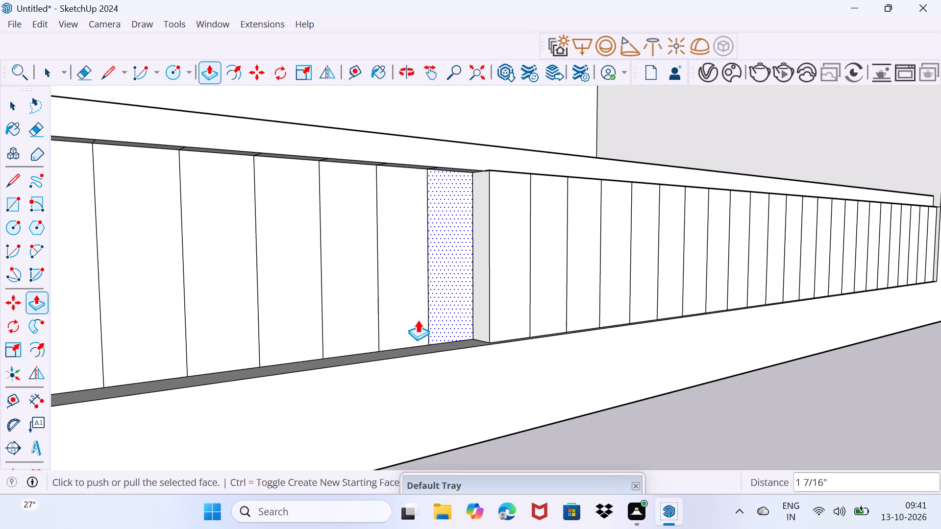
Recess the next slat along the row by 1/2 inch, and push it again until flush with the recessed slats.
{"action": "scroll", "coordinate": [418, 320], "scroll_direction": "down", "scroll_amount": 4}
{"action": "middle_click_drag", "start_coordinate": [461, 321], "coordinate": [288, 363]}
{"action": "key", "text": "space"}
{"action": "left_click", "coordinate": [313, 353]}
{"action": "left_click", "coordinate": [307, 345]}
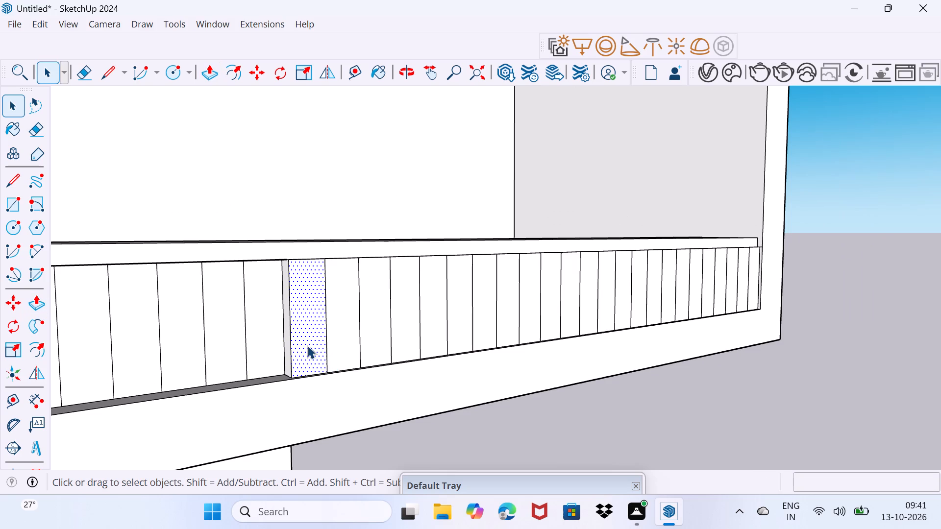
{"action": "key", "text": "p"}
{"action": "left_click", "coordinate": [307, 345]}
{"action": "left_click", "coordinate": [281, 347]}
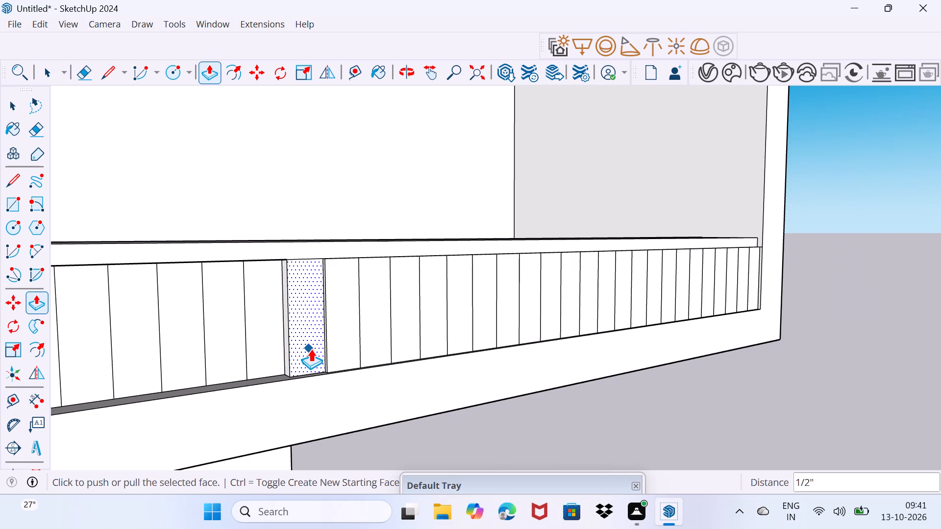
{"action": "left_click", "coordinate": [311, 349]}
{"action": "left_click", "coordinate": [280, 344]}
Push the slat face adjoining the recess in 1/2 inch and another 1 7/16 inch.
{"action": "key", "text": "space"}
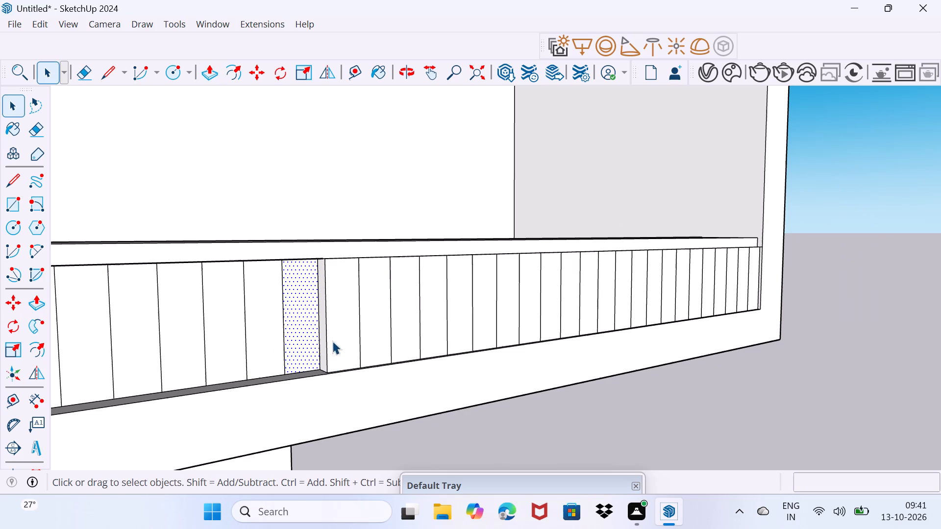
{"action": "left_click", "coordinate": [337, 340]}
{"action": "key", "text": "p"}
{"action": "left_click", "coordinate": [337, 340]}
{"action": "left_click", "coordinate": [307, 340]}
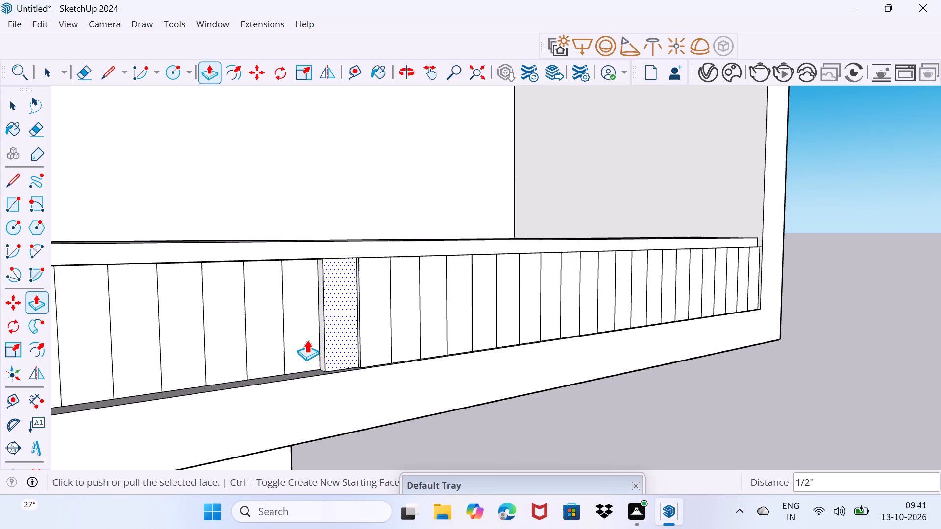
{"action": "left_click", "coordinate": [329, 347]}
{"action": "left_click", "coordinate": [308, 344]}
Recess the next slat in the row by 1/2 inch and push it again, flush with the recessed slats.
{"action": "scroll", "coordinate": [332, 346], "scroll_direction": "up", "scroll_amount": 3}
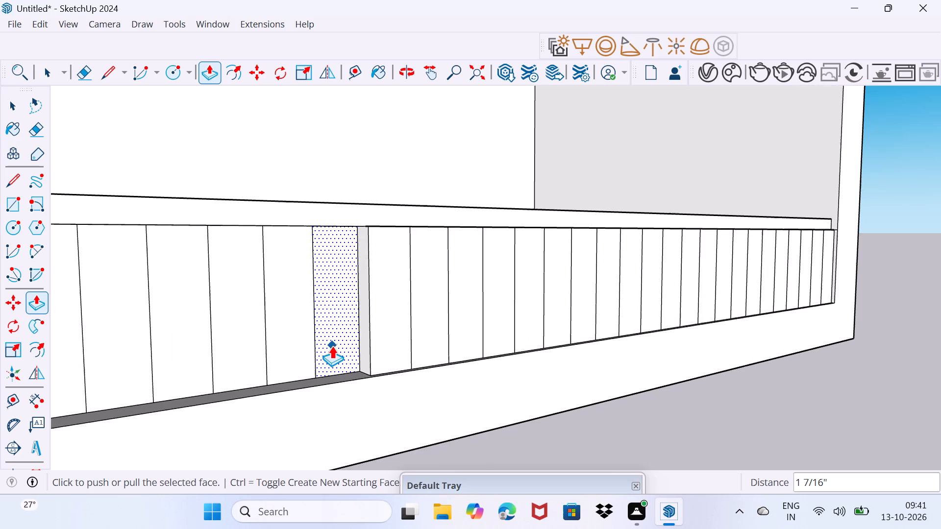
{"action": "scroll", "coordinate": [336, 346], "scroll_direction": "down", "scroll_amount": 4}
{"action": "middle_click_drag", "start_coordinate": [343, 348], "coordinate": [242, 357], "text": "shift"}
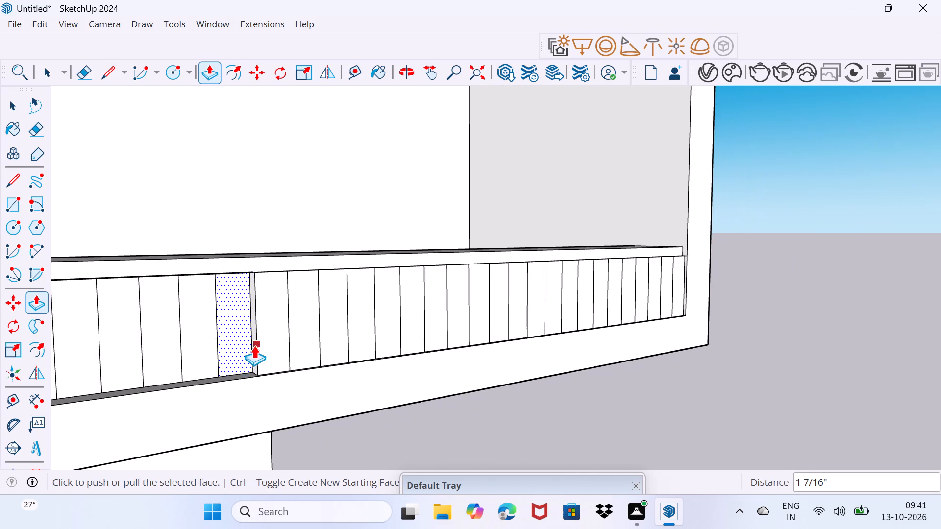
{"action": "scroll", "coordinate": [254, 345], "scroll_direction": "up", "scroll_amount": 3}
{"action": "key", "text": "space"}
{"action": "left_click_drag", "start_coordinate": [279, 343], "coordinate": [283, 340]}
{"action": "left_click", "coordinate": [279, 335]}
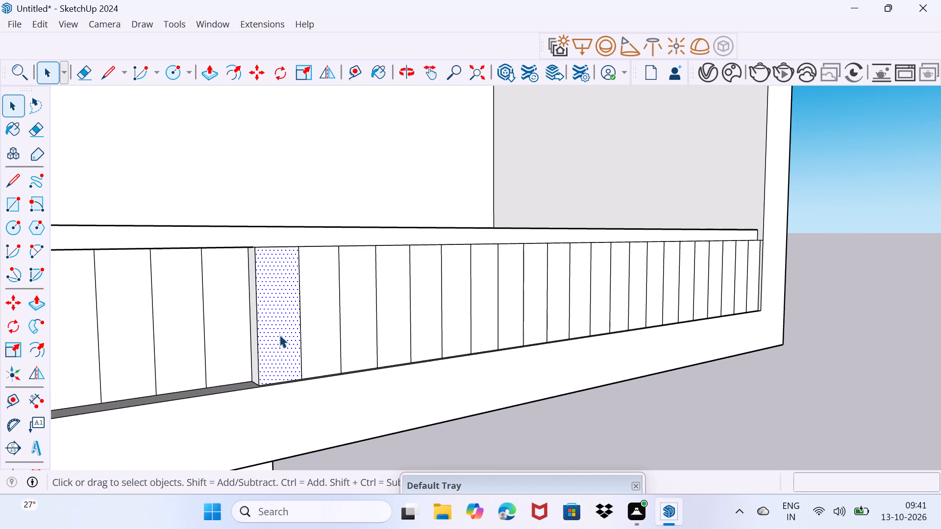
{"action": "key", "text": "p"}
{"action": "left_click", "coordinate": [279, 335]}
{"action": "left_click", "coordinate": [256, 335]}
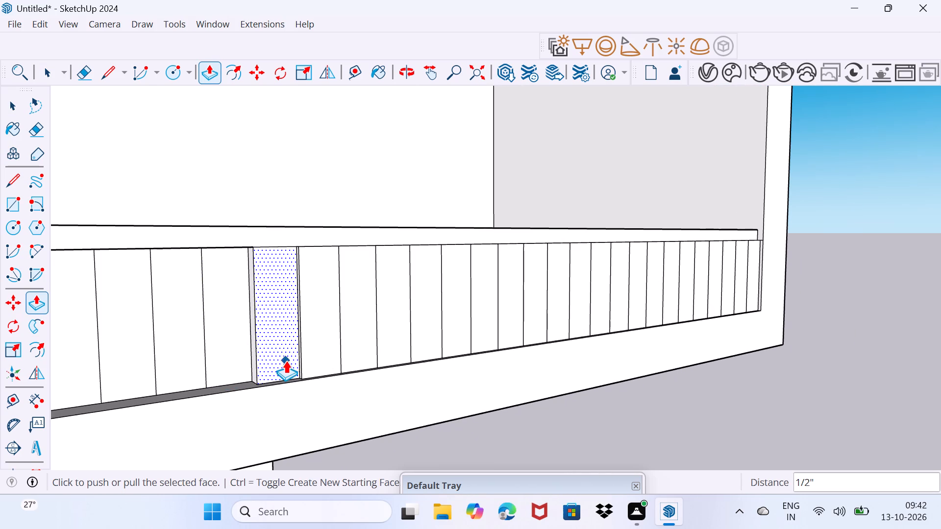
{"action": "left_click", "coordinate": [284, 359]}
{"action": "left_click", "coordinate": [251, 354]}
Push the next slat face beside the recess in 1/2 inch and again until flush with the recessed slats.
{"action": "key", "text": "space"}
{"action": "left_click_drag", "start_coordinate": [257, 356], "coordinate": [259, 356]}
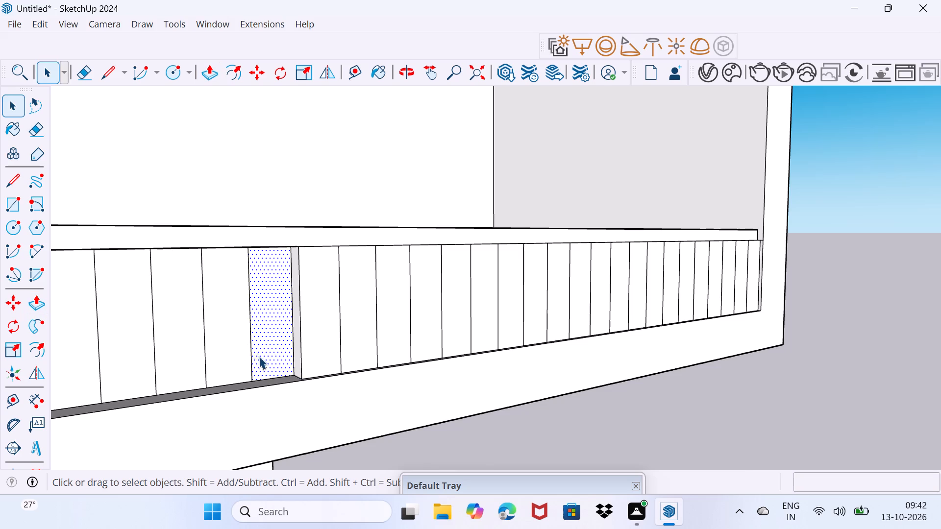
{"action": "left_click_drag", "start_coordinate": [259, 356], "coordinate": [262, 352]}
{"action": "scroll", "coordinate": [267, 342], "scroll_direction": "up", "scroll_amount": 3}
{"action": "middle_click_drag", "start_coordinate": [269, 343], "coordinate": [467, 326]}
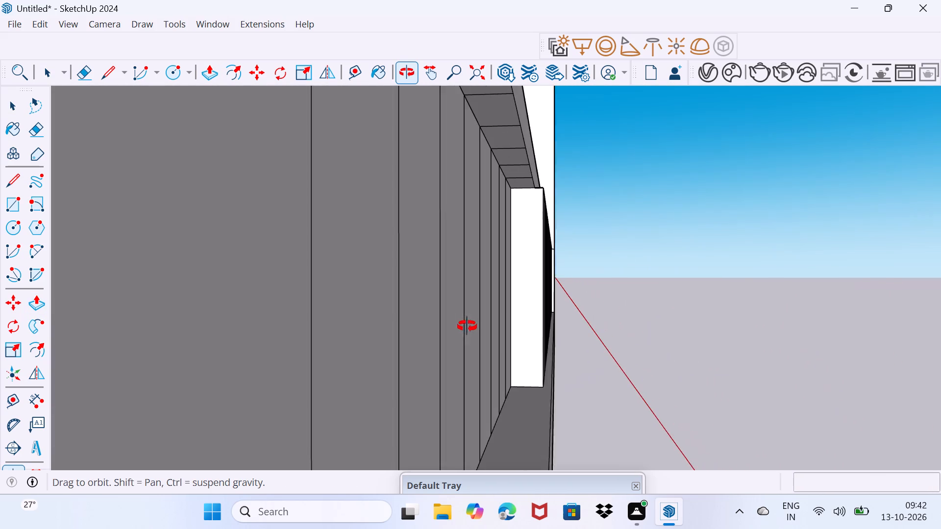
{"action": "middle_click_drag", "start_coordinate": [467, 326], "coordinate": [311, 368]}
{"action": "scroll", "coordinate": [337, 360], "scroll_direction": "up", "scroll_amount": 2}
{"action": "middle_click_drag", "start_coordinate": [342, 359], "coordinate": [267, 369]}
{"action": "left_click", "coordinate": [331, 352]}
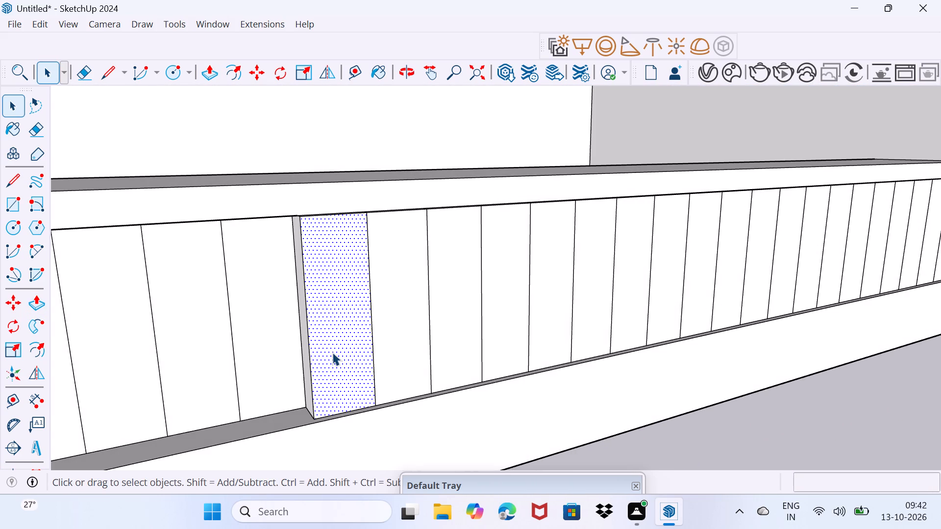
{"action": "key", "text": "p"}
{"action": "left_click", "coordinate": [332, 352]}
{"action": "left_click", "coordinate": [307, 344]}
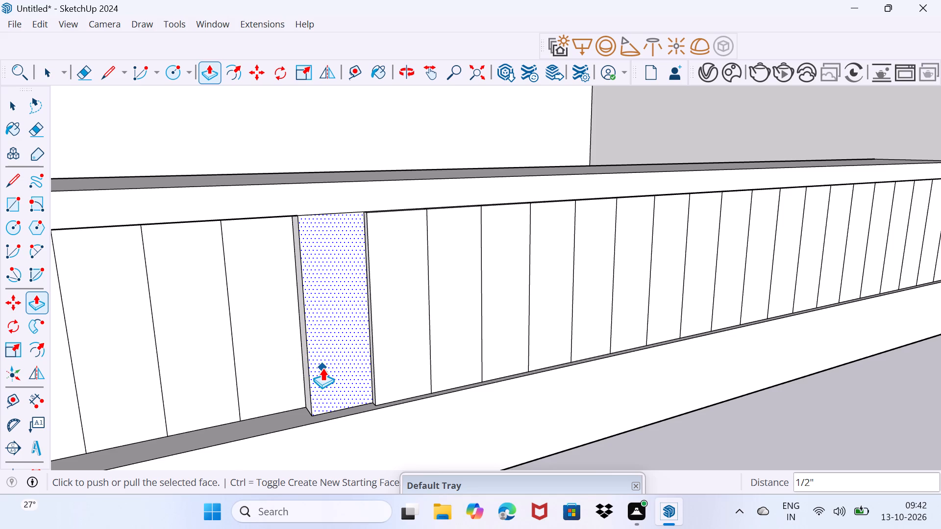
{"action": "left_click", "coordinate": [322, 368]}
{"action": "left_click", "coordinate": [305, 362]}
{"action": "key", "text": "space"}
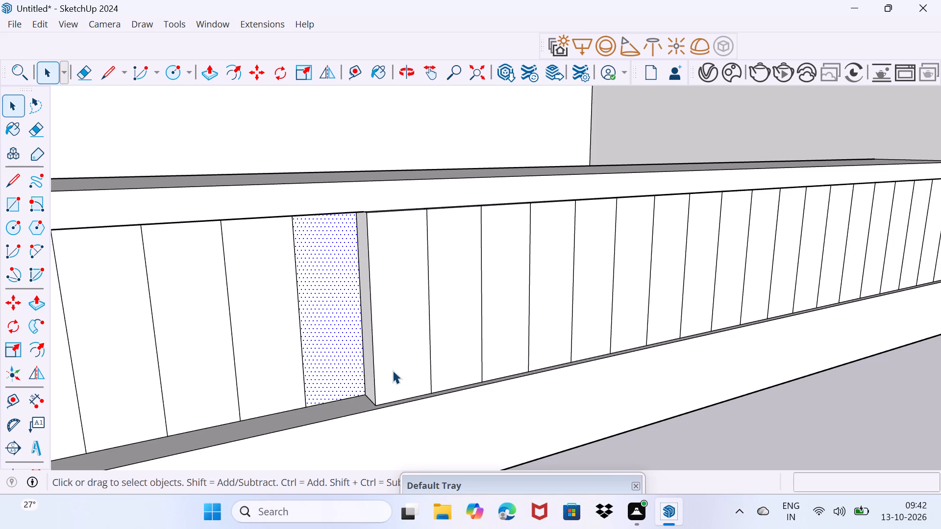
Push the following slat face, adjoining the recessed slats, in 1/2 inch.
{"action": "left_click", "coordinate": [393, 370]}
{"action": "left_click", "coordinate": [393, 364]}
{"action": "key", "text": "p"}
{"action": "left_click", "coordinate": [393, 364]}
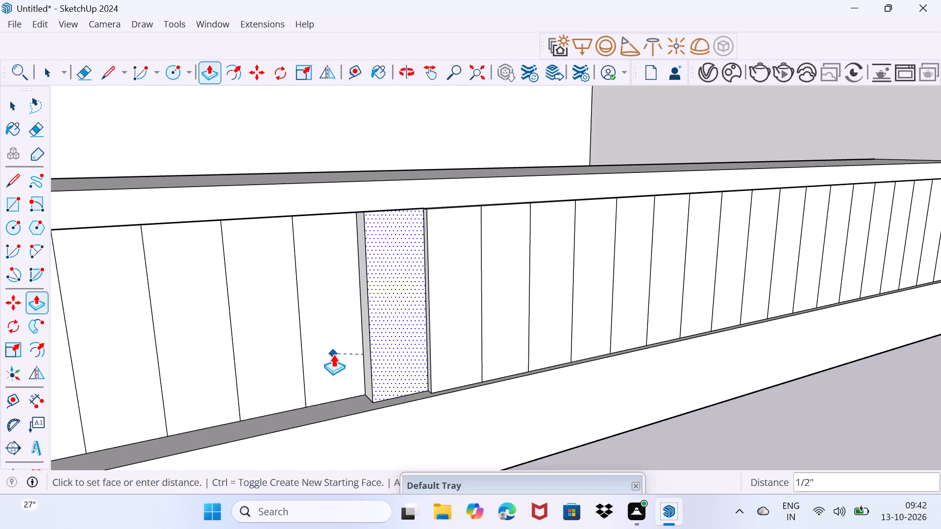
{"action": "left_click", "coordinate": [333, 354]}
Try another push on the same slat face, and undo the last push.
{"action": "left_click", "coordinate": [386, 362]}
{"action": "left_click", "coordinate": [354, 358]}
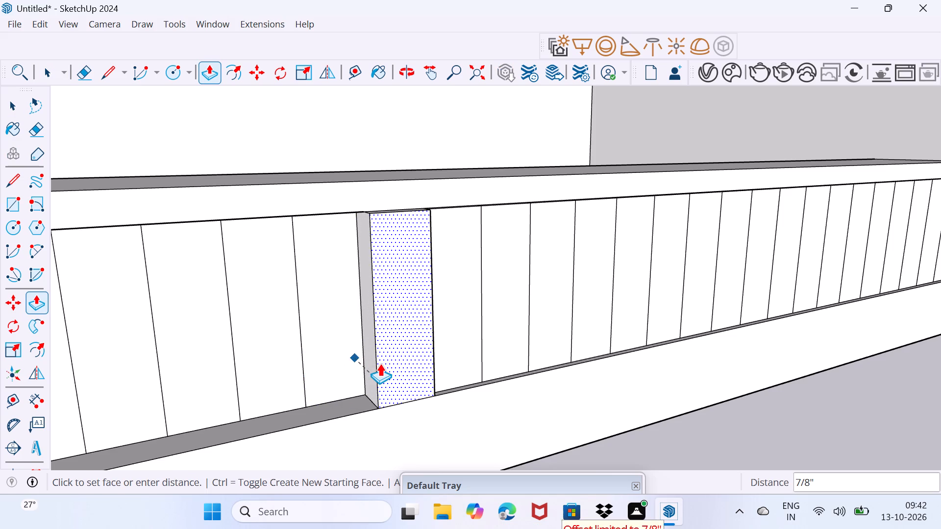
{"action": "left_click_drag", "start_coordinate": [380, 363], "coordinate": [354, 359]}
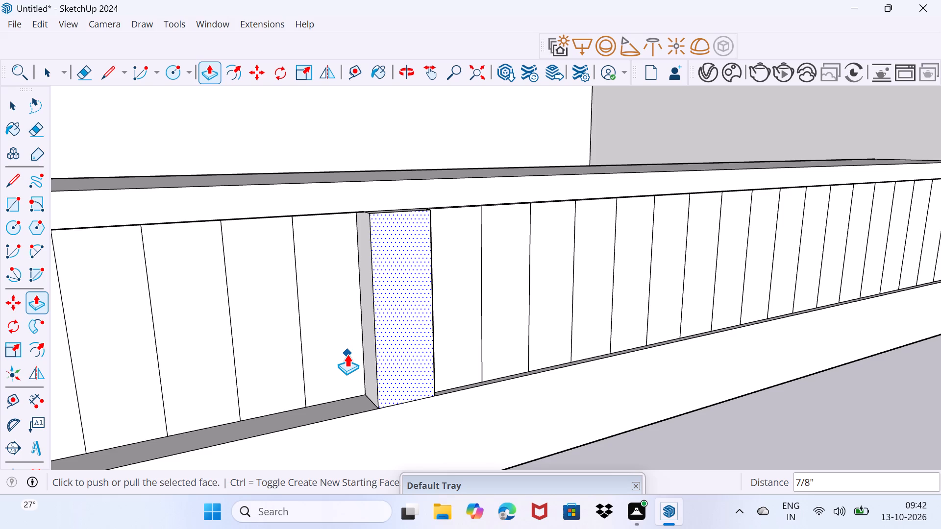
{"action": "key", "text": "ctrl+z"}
Push the same slat face in 1 9/16 inch, flush with the recessed slats.
{"action": "left_click", "coordinate": [383, 361]}
{"action": "left_click", "coordinate": [353, 356]}
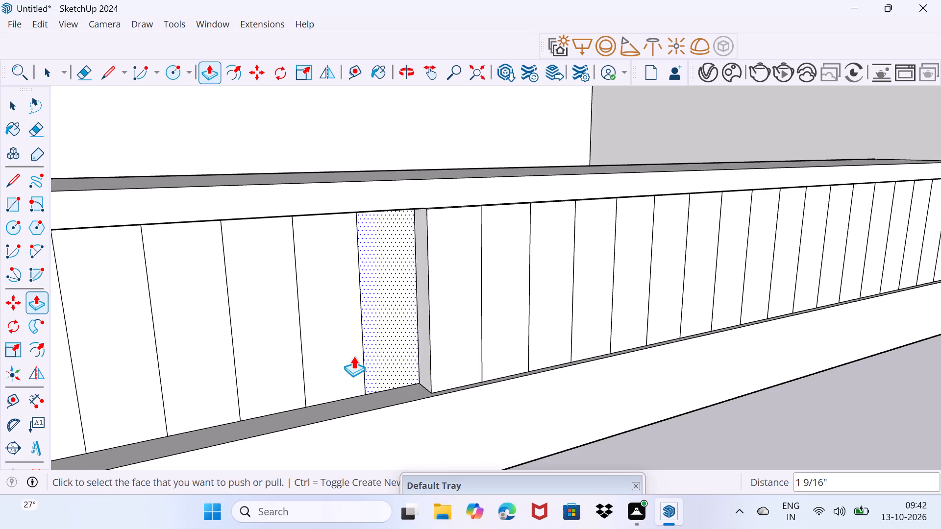
{"action": "key", "text": "space"}
Push the next slat face along the band in 1/2 inch and a further 1 7/16 inch.
{"action": "scroll", "coordinate": [353, 356], "scroll_direction": "down", "scroll_amount": 3}
{"action": "middle_click_drag", "start_coordinate": [435, 359], "coordinate": [340, 379]}
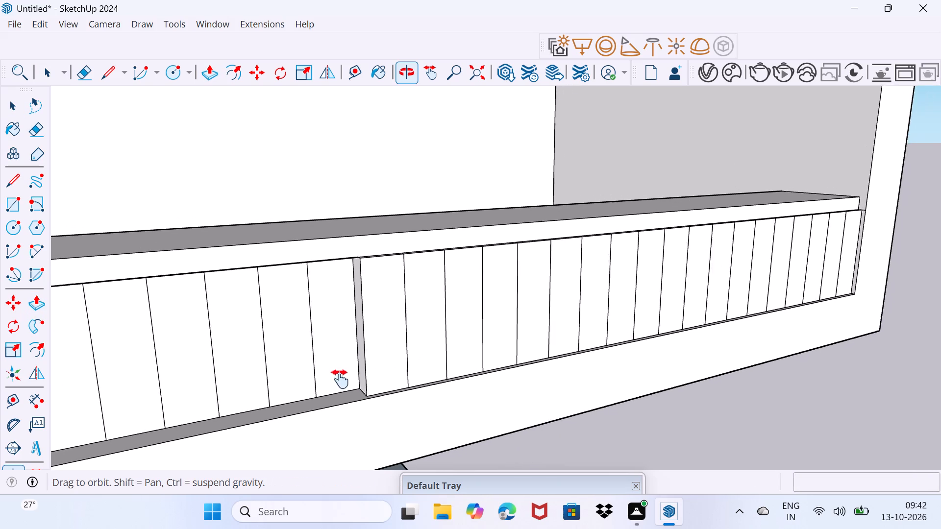
{"action": "middle_click_drag", "start_coordinate": [340, 379], "coordinate": [273, 392]}
{"action": "scroll", "coordinate": [261, 369], "scroll_direction": "up", "scroll_amount": 2}
{"action": "left_click", "coordinate": [260, 364]}
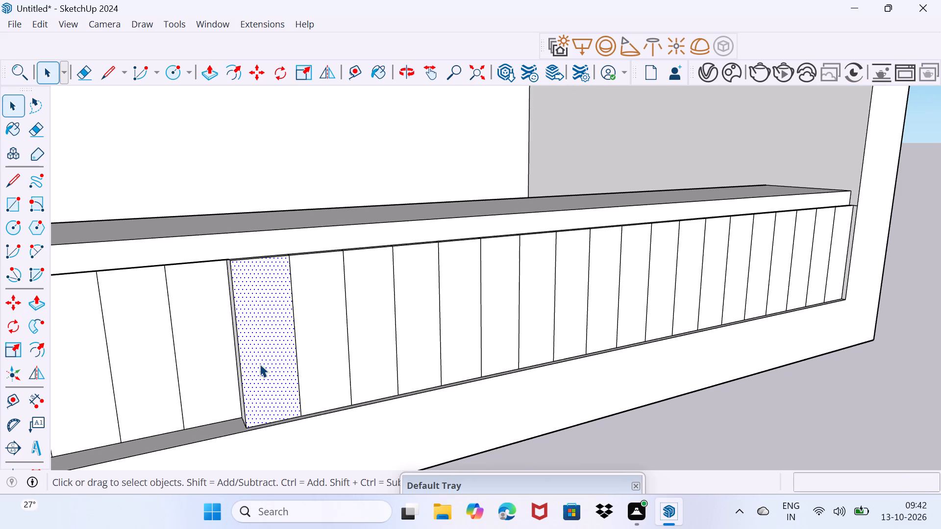
{"action": "key", "text": "p"}
{"action": "left_click", "coordinate": [260, 364]}
{"action": "left_click", "coordinate": [247, 359]}
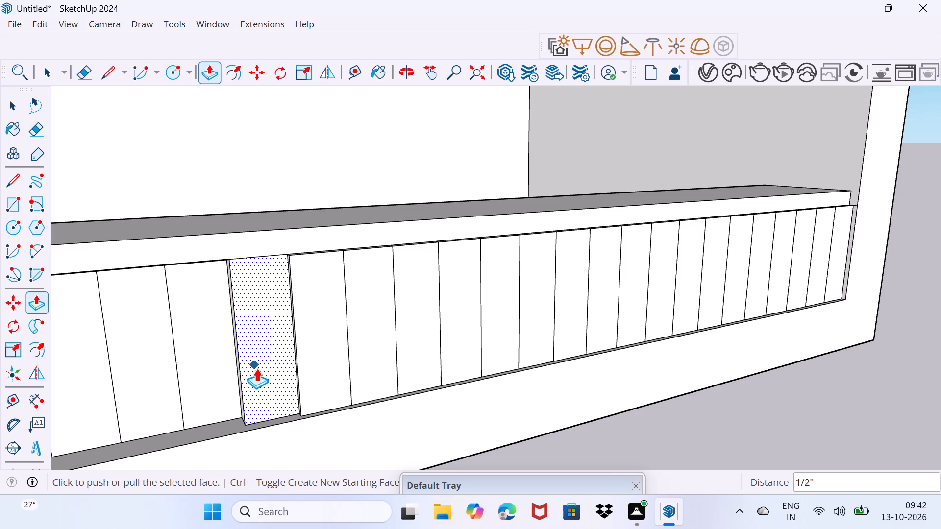
{"action": "left_click", "coordinate": [253, 368]}
{"action": "left_click", "coordinate": [234, 358]}
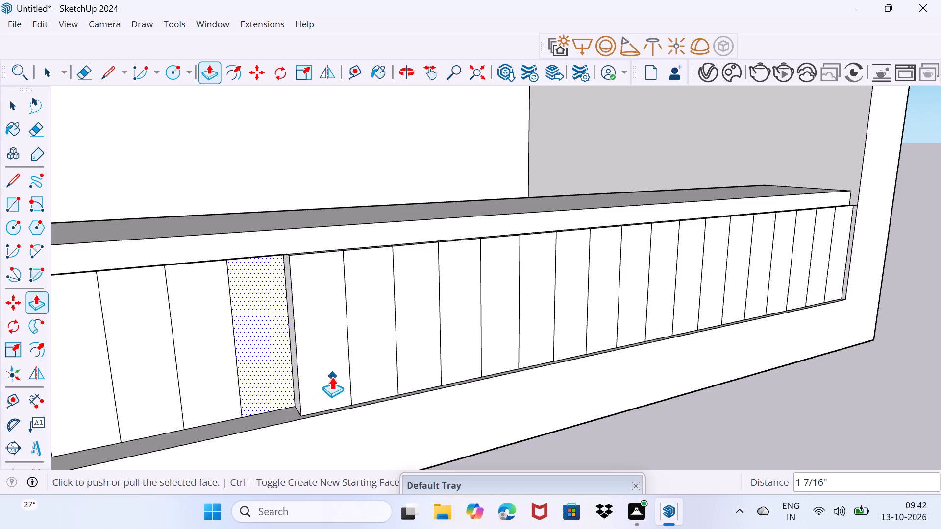
{"action": "key", "text": "space"}
Recess the next slat face in two pushes until it is flush with the recessed slats.
{"action": "left_click", "coordinate": [331, 376]}
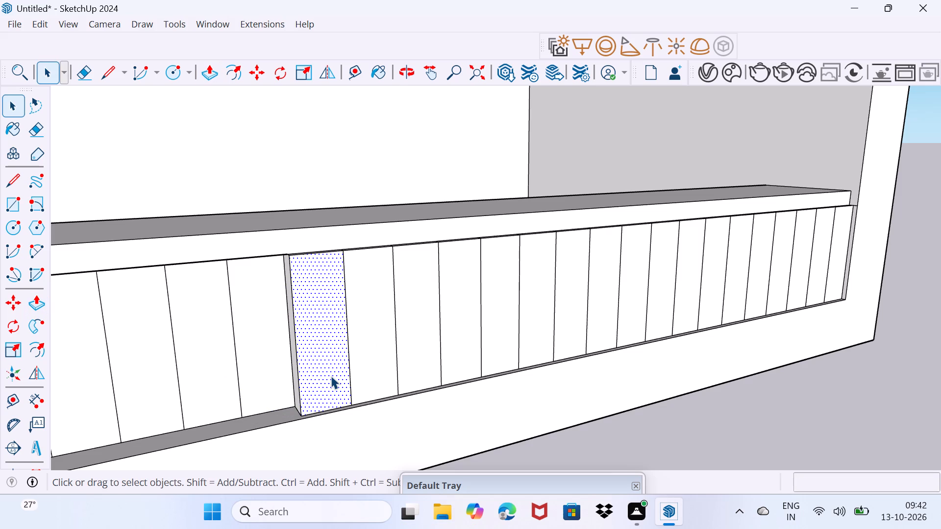
{"action": "key", "text": "p"}
{"action": "left_click", "coordinate": [331, 376]}
{"action": "left_click", "coordinate": [288, 372]}
{"action": "left_click", "coordinate": [311, 376]}
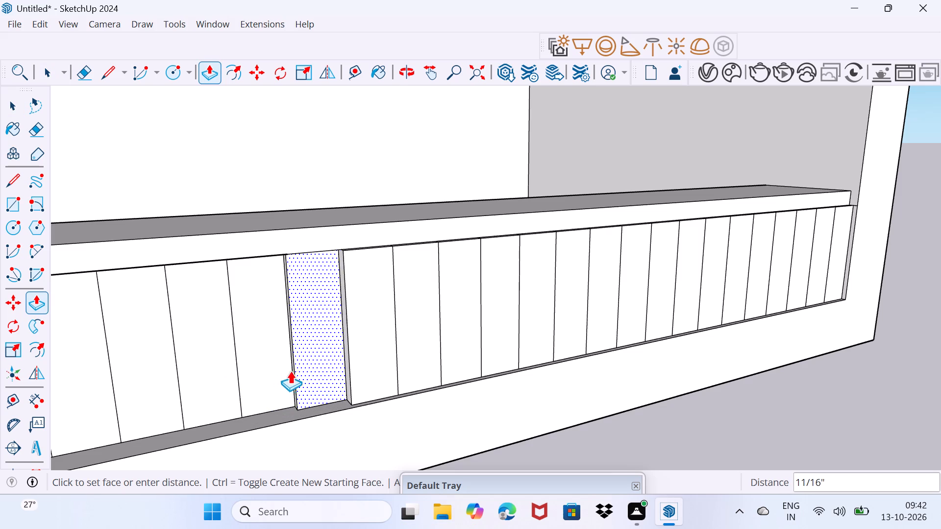
{"action": "left_click", "coordinate": [280, 370]}
{"action": "key", "text": "space"}
Push the slat face adjoining the recess in 1/2 inch and another 1 7/16 inch.
{"action": "left_click", "coordinate": [370, 376]}
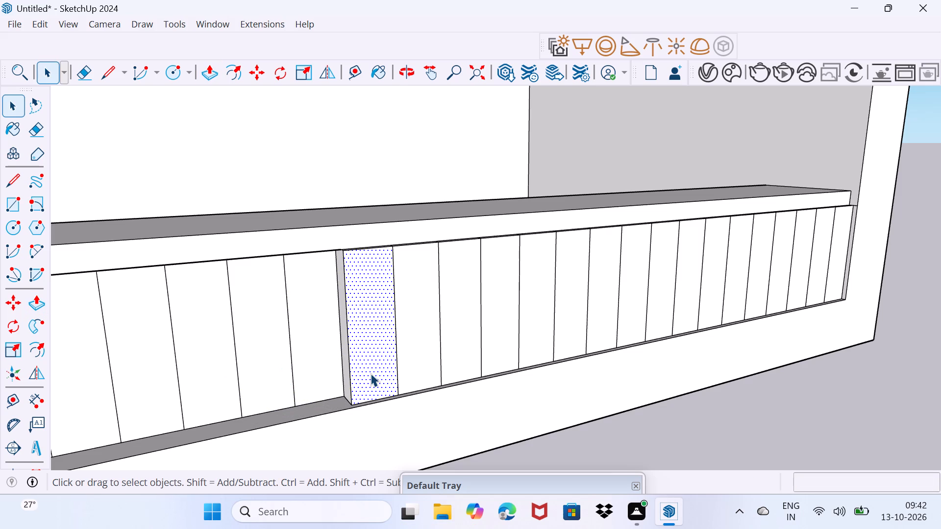
{"action": "left_click", "coordinate": [371, 373]}
{"action": "key", "text": "p"}
{"action": "left_click", "coordinate": [371, 373]}
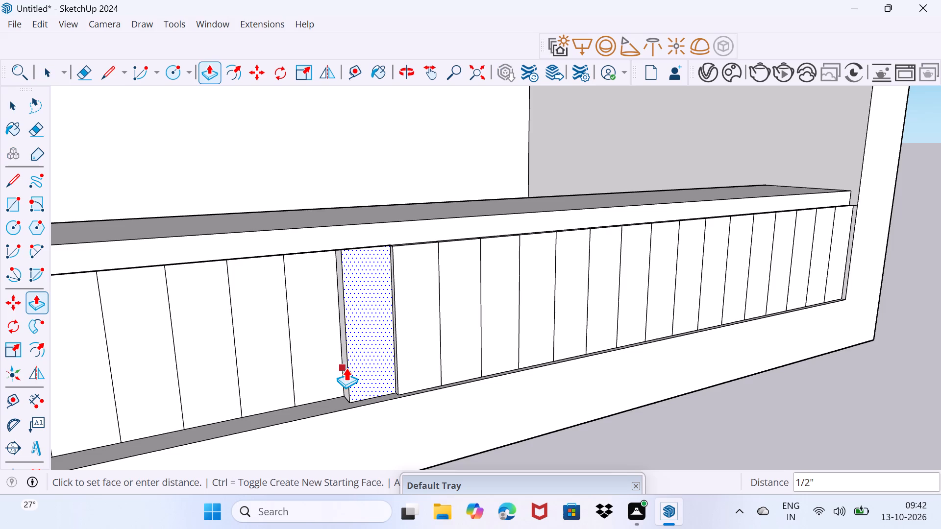
{"action": "left_click", "coordinate": [346, 368]}
{"action": "left_click", "coordinate": [358, 370]}
{"action": "left_click", "coordinate": [325, 368]}
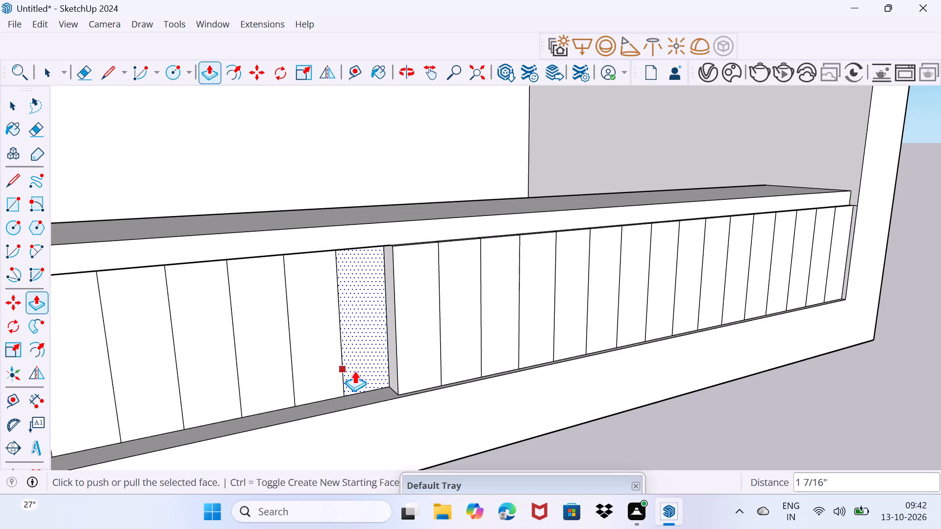
{"action": "key", "text": "space"}
Recess the next slat face in two pushes, the second by 1 7/16 inch, flush with the recessed slats.
{"action": "left_click", "coordinate": [423, 368]}
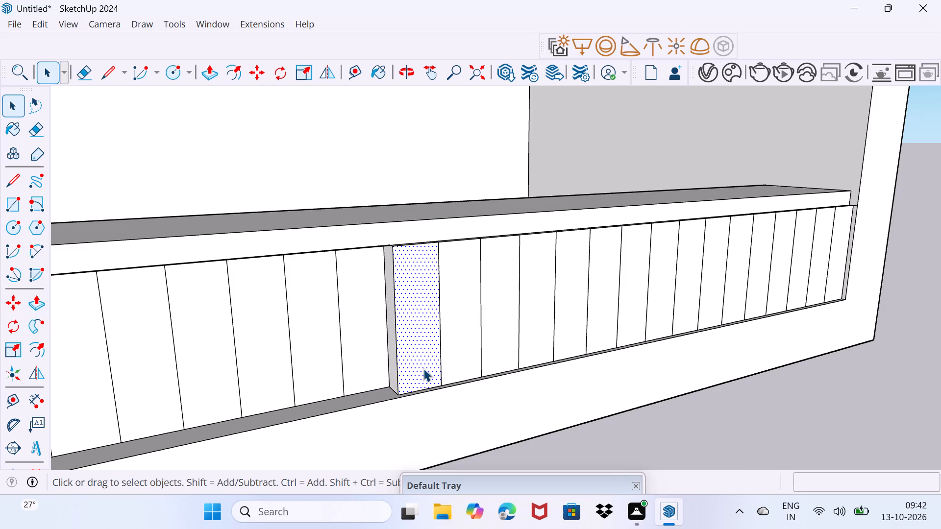
{"action": "key", "text": "p"}
{"action": "left_click", "coordinate": [423, 368]}
{"action": "left_click", "coordinate": [399, 368]}
{"action": "left_click", "coordinate": [410, 368]}
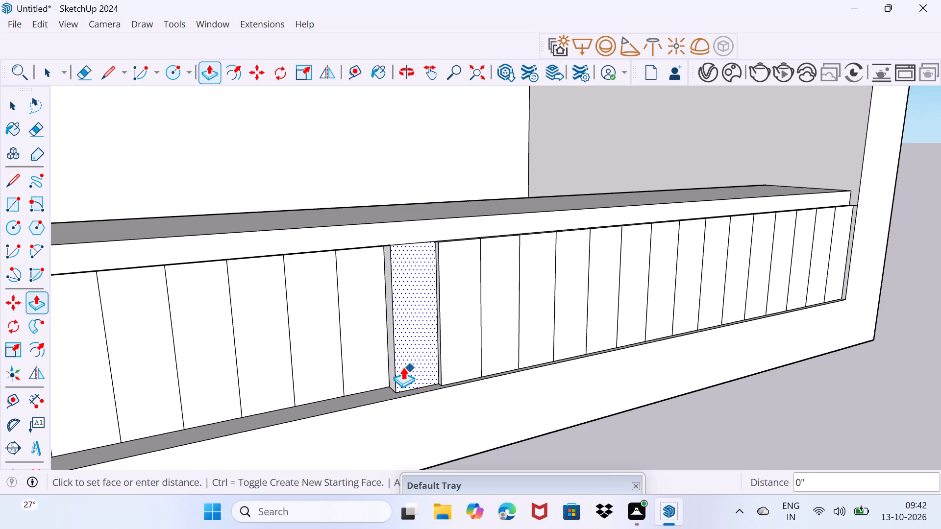
{"action": "left_click", "coordinate": [370, 364]}
Recess the following slat face along the row in two pushes, finishing with 1 7/16 inch to match the recessed slats.
{"action": "scroll", "coordinate": [371, 364], "scroll_direction": "down", "scroll_amount": 3}
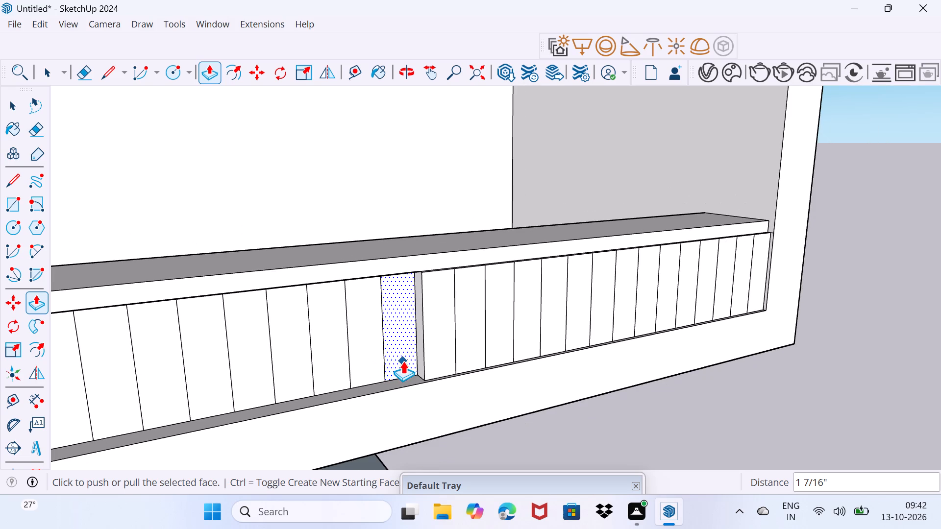
{"action": "middle_click_drag", "start_coordinate": [403, 361], "coordinate": [228, 390]}
{"action": "left_click", "coordinate": [263, 375]}
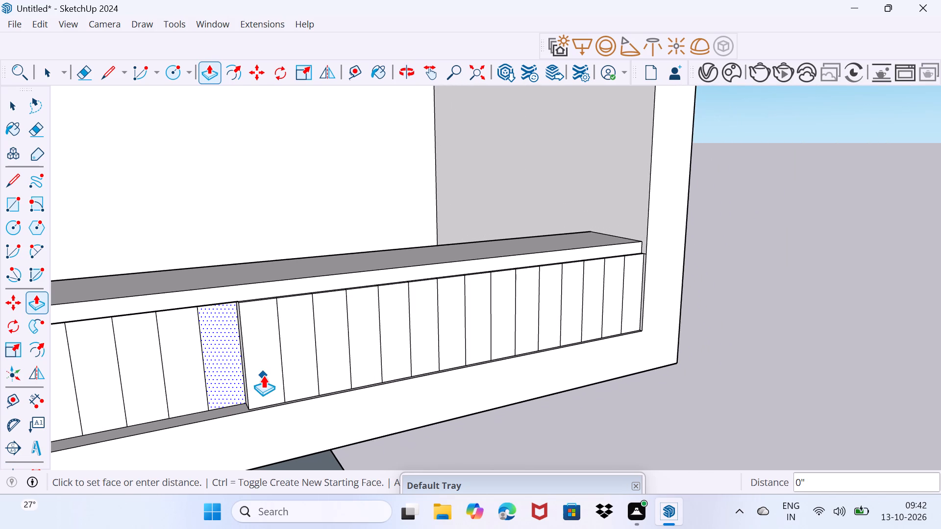
{"action": "key", "text": "space"}
{"action": "left_click", "coordinate": [263, 375]}
{"action": "key", "text": "p"}
{"action": "left_click", "coordinate": [263, 375]}
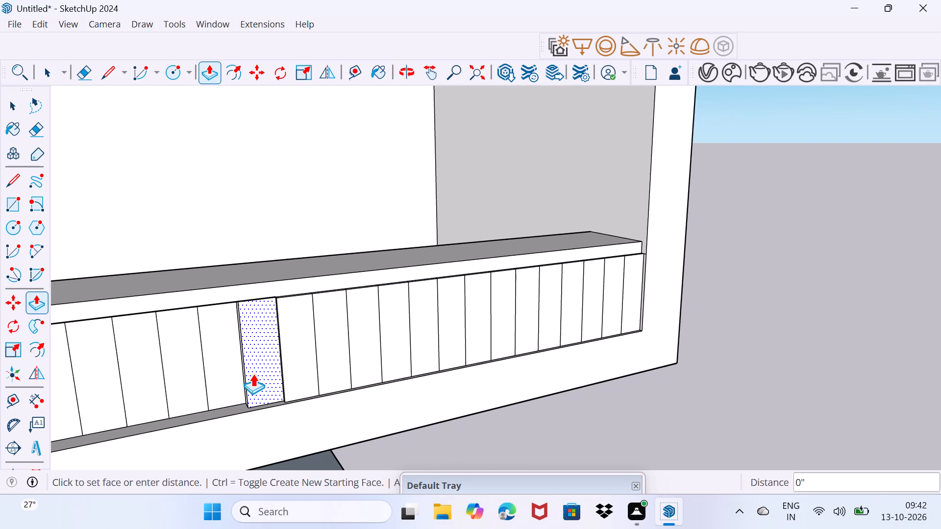
{"action": "left_click", "coordinate": [251, 374]}
{"action": "left_click", "coordinate": [259, 379]}
{"action": "left_click", "coordinate": [225, 374]}
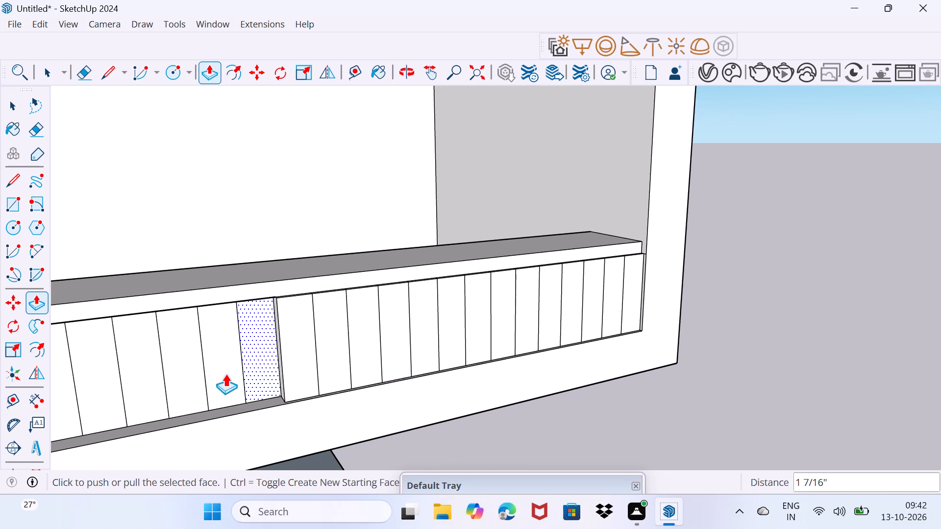
{"action": "key", "text": "space"}
Push the next slat face in the row in 1/2 inch and a further 1 7/16 inch.
{"action": "left_click", "coordinate": [289, 379]}
{"action": "left_click", "coordinate": [294, 371]}
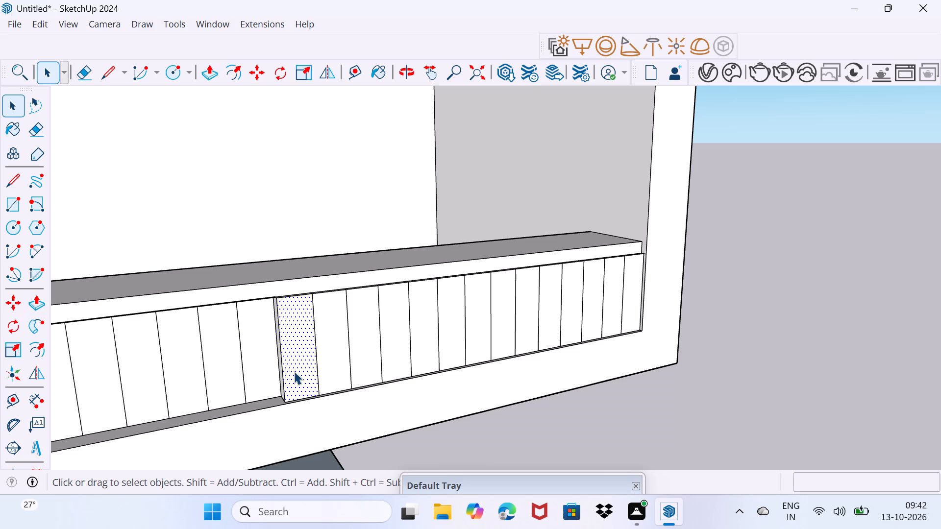
{"action": "key", "text": "p"}
{"action": "left_click", "coordinate": [294, 371]}
{"action": "left_click", "coordinate": [269, 371]}
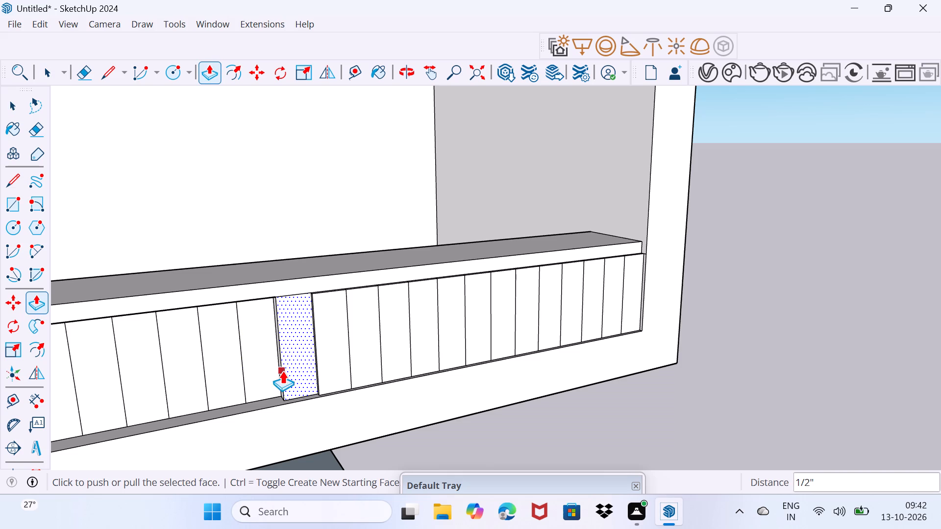
{"action": "left_click", "coordinate": [287, 371]}
{"action": "left_click", "coordinate": [267, 370]}
Recess the next slat by 1/2 inch and push it again until flush with the recessed slats.
{"action": "scroll", "coordinate": [291, 373], "scroll_direction": "up", "scroll_amount": 3}
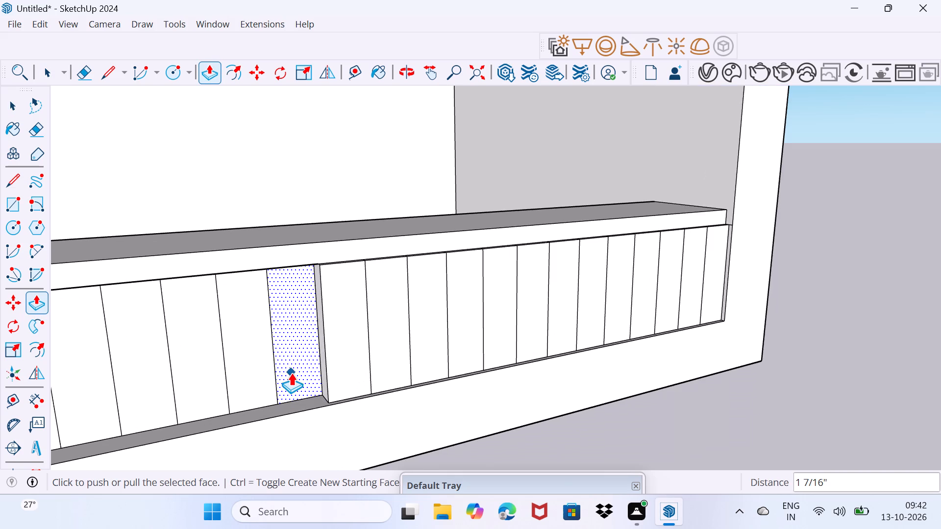
{"action": "key", "text": "space"}
{"action": "left_click", "coordinate": [291, 376]}
{"action": "left_click_drag", "start_coordinate": [303, 386], "coordinate": [304, 377]}
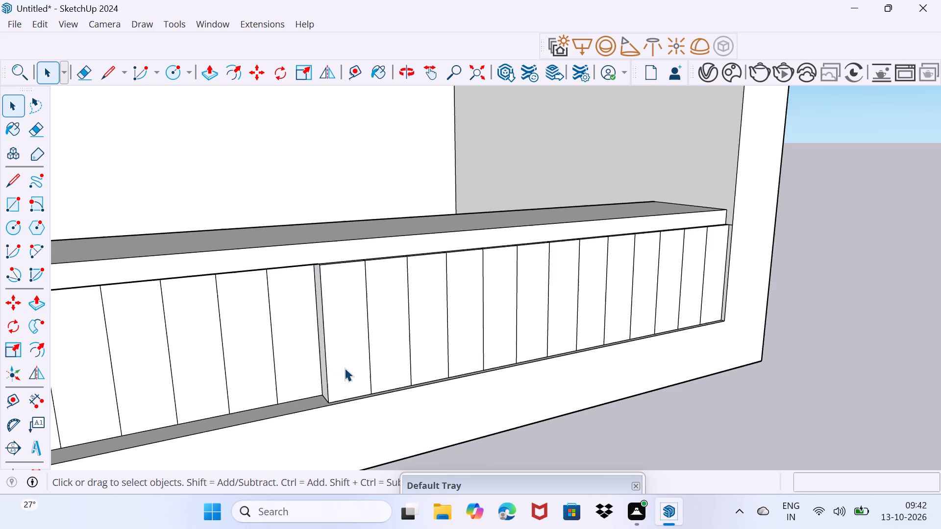
{"action": "left_click", "coordinate": [345, 368]}
{"action": "key", "text": "p"}
{"action": "left_click", "coordinate": [345, 368]}
{"action": "left_click", "coordinate": [324, 366]}
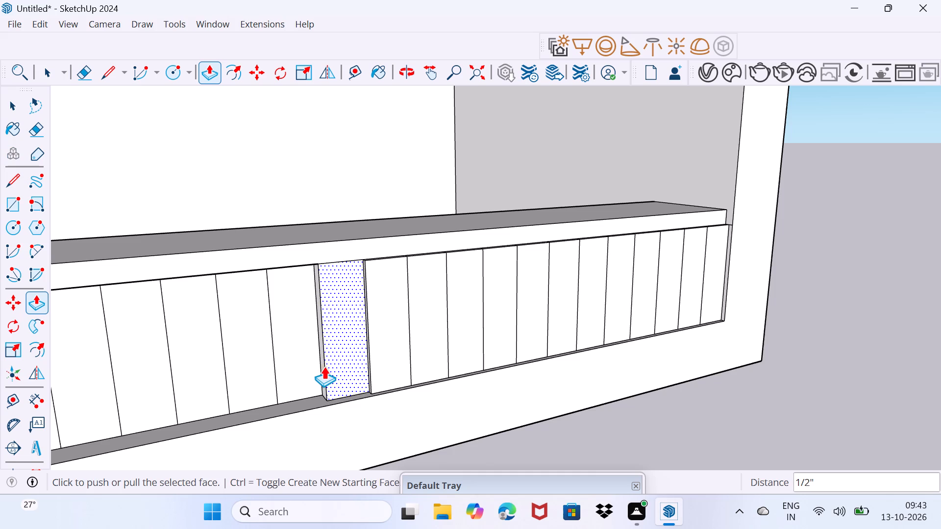
{"action": "left_click", "coordinate": [336, 368]}
{"action": "left_click", "coordinate": [317, 364]}
Push the slat face next to the recessed ones in 1/2 inch and another 1 7/16 inch.
{"action": "scroll", "coordinate": [328, 365], "scroll_direction": "down", "scroll_amount": 3}
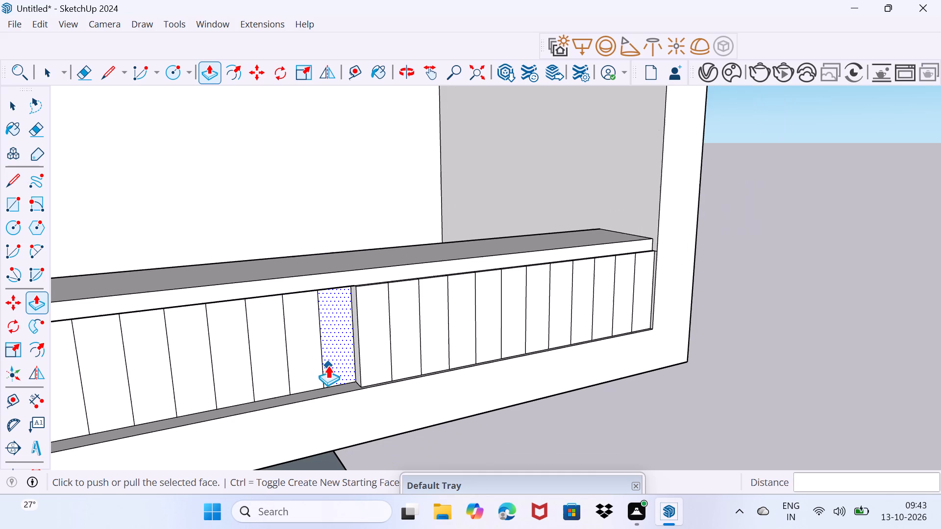
{"action": "middle_click_drag", "start_coordinate": [336, 365], "coordinate": [224, 394], "text": "shift"}
{"action": "key", "text": "space"}
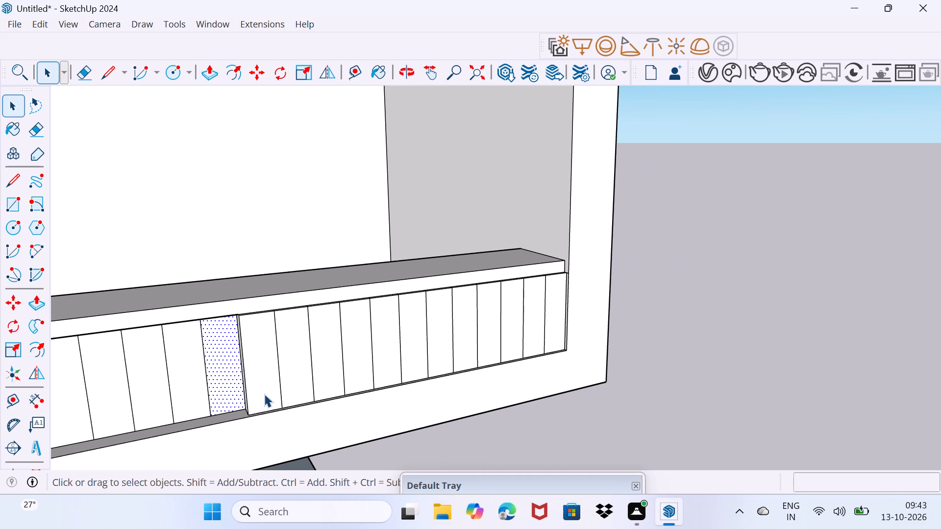
{"action": "left_click", "coordinate": [264, 394]}
{"action": "key", "text": "p"}
{"action": "left_click", "coordinate": [264, 394]}
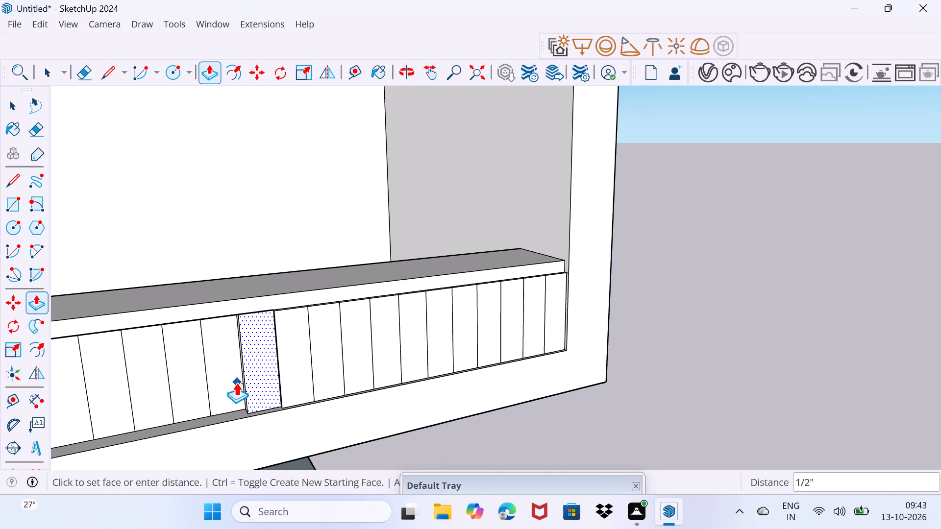
{"action": "left_click", "coordinate": [236, 383]}
{"action": "left_click", "coordinate": [266, 396]}
{"action": "left_click", "coordinate": [237, 391]}
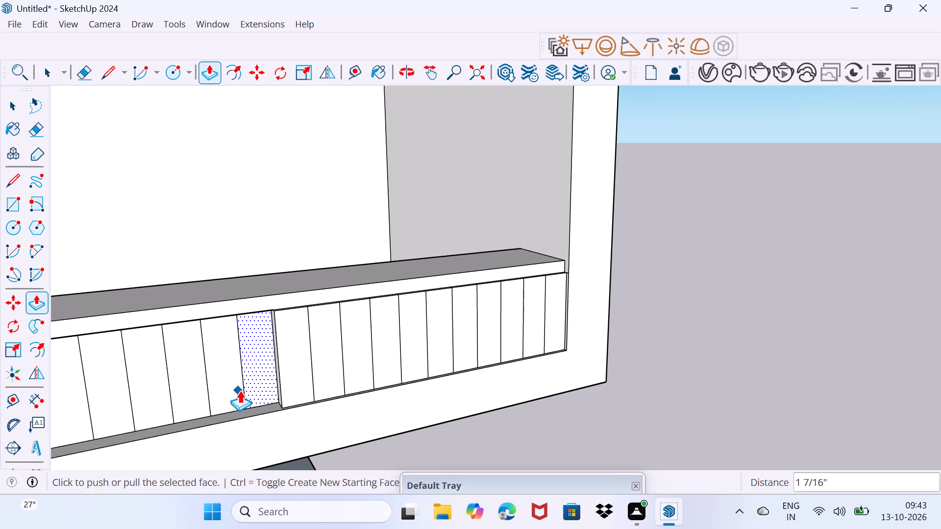
{"action": "key", "text": "space"}
Recess the next raised slat face 1/2 inch and push it again until flush with the recessed slats.
{"action": "left_click_drag", "start_coordinate": [240, 390], "coordinate": [246, 385]}
{"action": "left_click", "coordinate": [289, 383]}
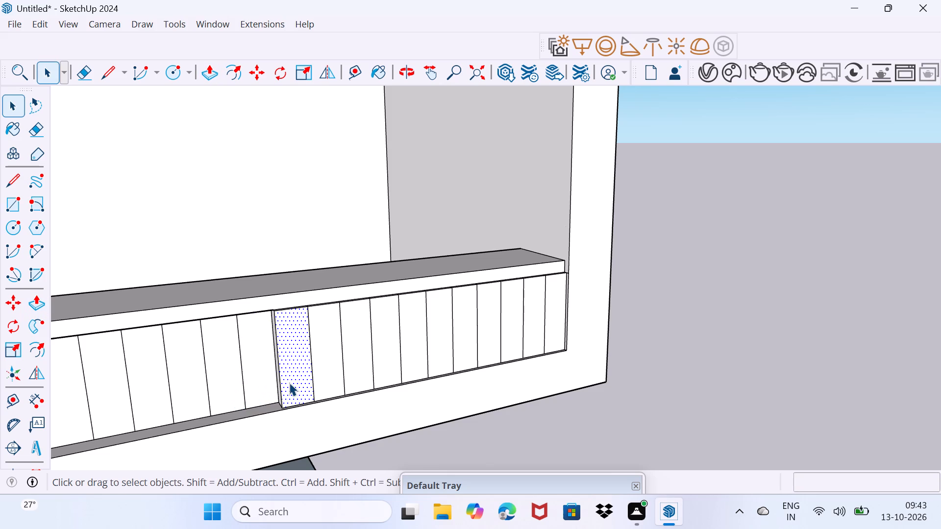
{"action": "key", "text": "p"}
{"action": "left_click", "coordinate": [290, 383]}
{"action": "left_click", "coordinate": [265, 378]}
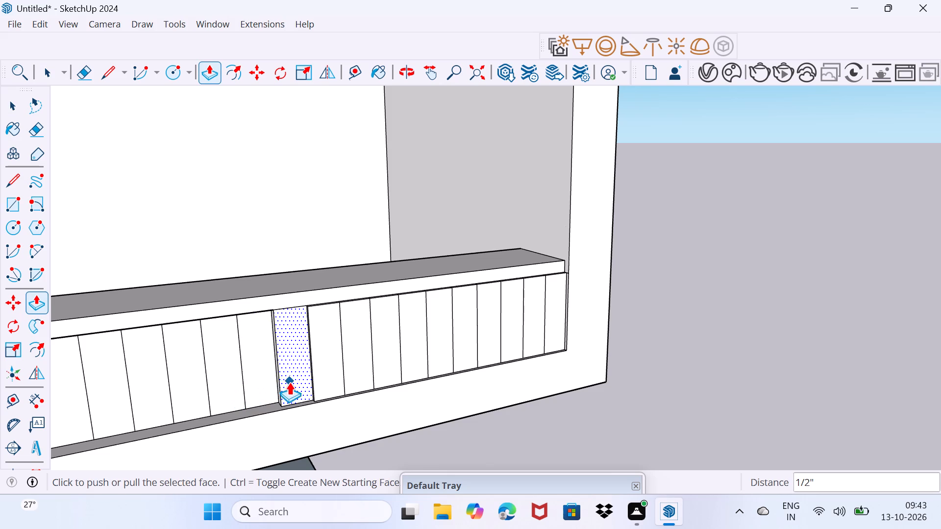
{"action": "left_click", "coordinate": [289, 382]}
{"action": "left_click", "coordinate": [262, 379]}
{"action": "key", "text": "space"}
{"action": "left_click", "coordinate": [262, 379]}
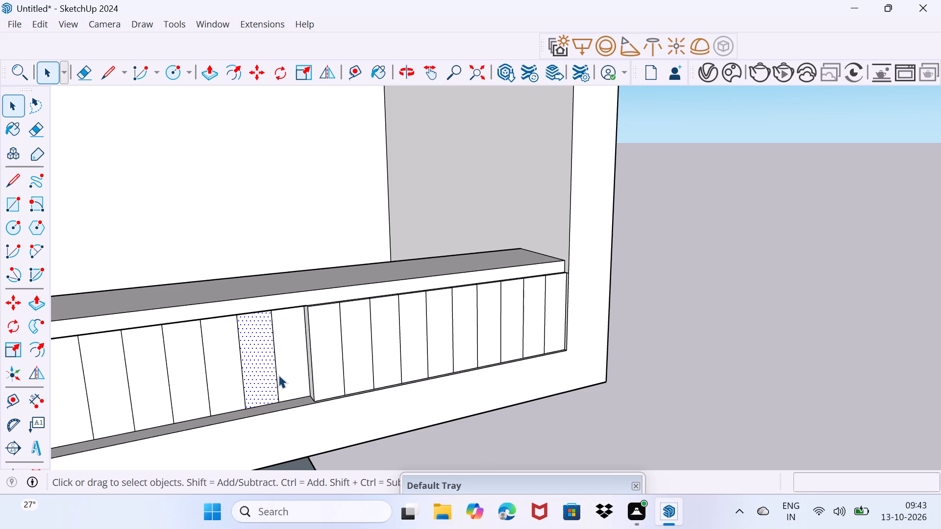
Push the slat face bordering the recessed ones inward in two pushes, finishing with 1 7/16 inch.
{"action": "left_click", "coordinate": [323, 379]}
{"action": "key", "text": "p"}
{"action": "left_click", "coordinate": [323, 379]}
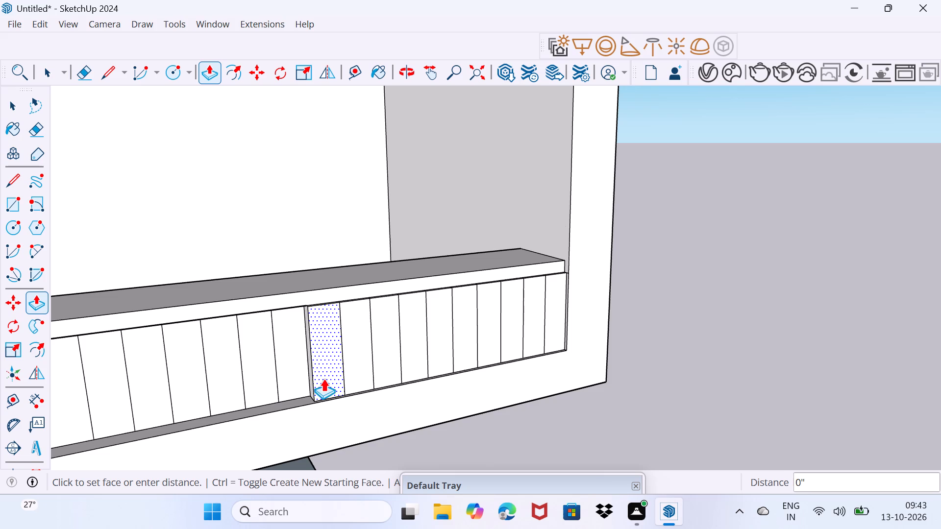
{"action": "left_click", "coordinate": [303, 375]}
{"action": "left_click", "coordinate": [314, 377]}
{"action": "left_click", "coordinate": [295, 375]}
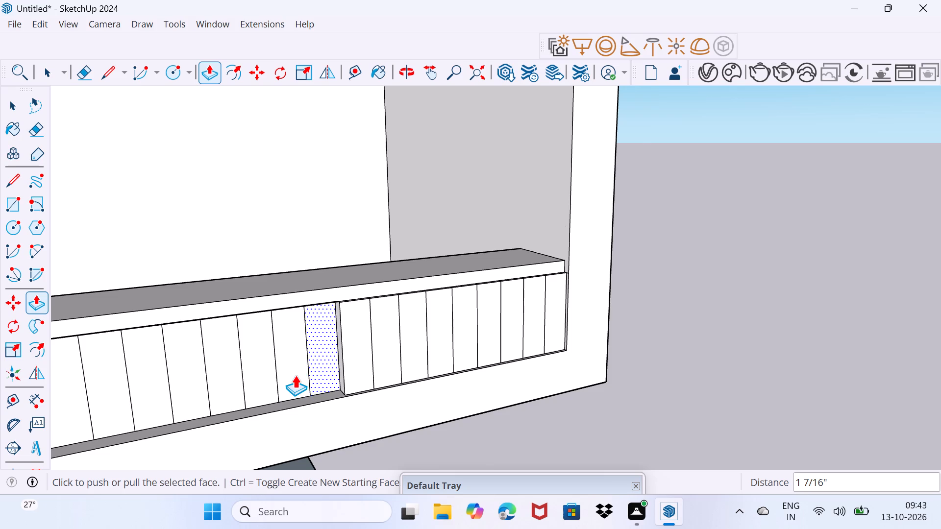
Recess the following slat face along the band in two pushes, the second one 1 7/16 inch.
{"action": "scroll", "coordinate": [297, 375], "scroll_direction": "up", "scroll_amount": 2}
{"action": "scroll", "coordinate": [302, 375], "scroll_direction": "down", "scroll_amount": 2}
{"action": "middle_click_drag", "start_coordinate": [302, 375], "coordinate": [176, 389]}
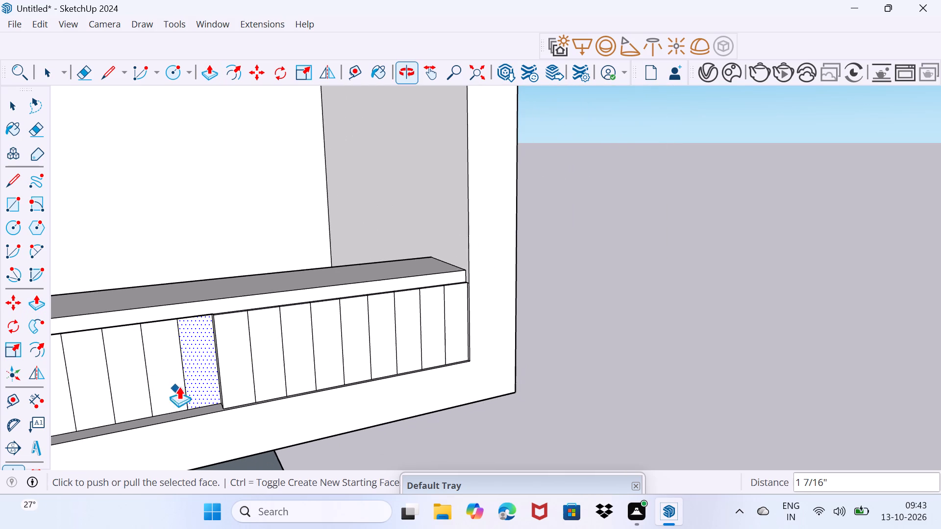
{"action": "key", "text": "space"}
{"action": "left_click", "coordinate": [235, 382]}
{"action": "key", "text": "p"}
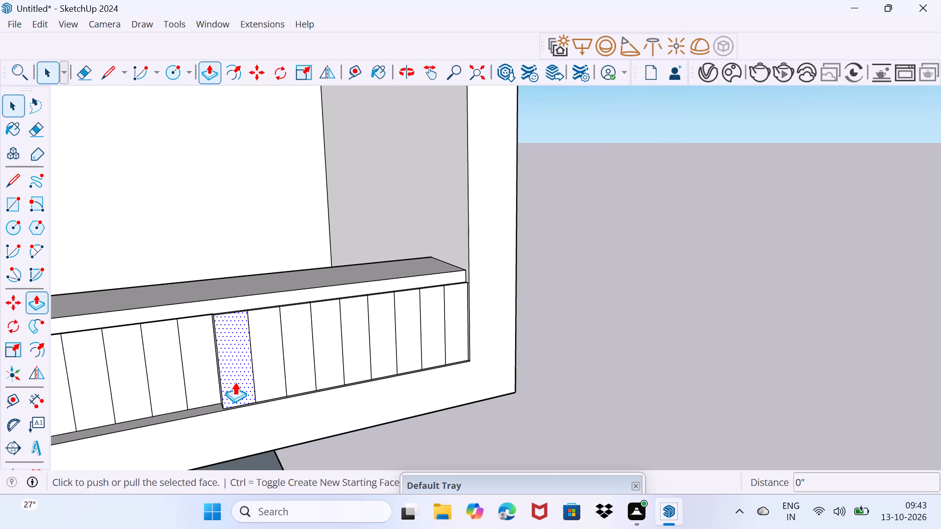
{"action": "left_click", "coordinate": [235, 382]}
{"action": "left_click", "coordinate": [213, 378]}
{"action": "left_click", "coordinate": [232, 381]}
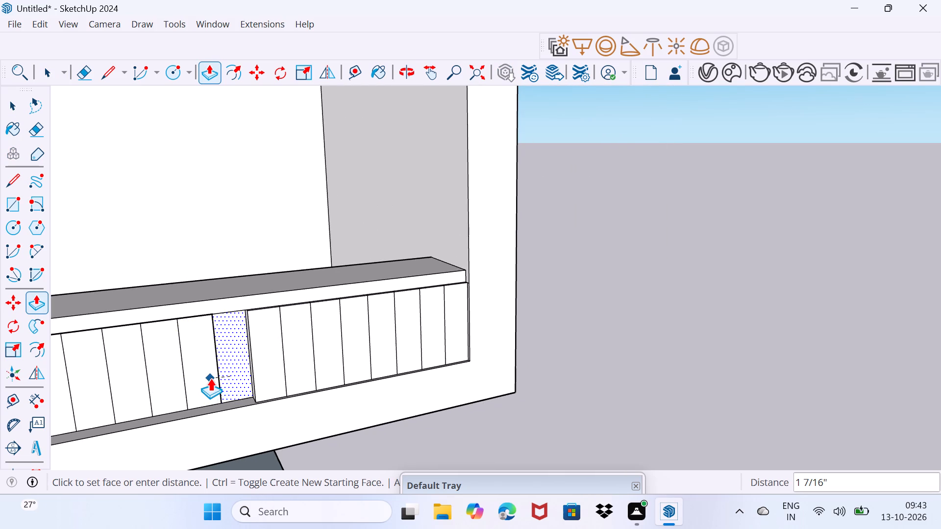
{"action": "left_click", "coordinate": [210, 378]}
Push the next slat face in 1/2 inch and push it again to match the recessed slats.
{"action": "scroll", "coordinate": [248, 378], "scroll_direction": "up", "scroll_amount": 2}
{"action": "key", "text": "space"}
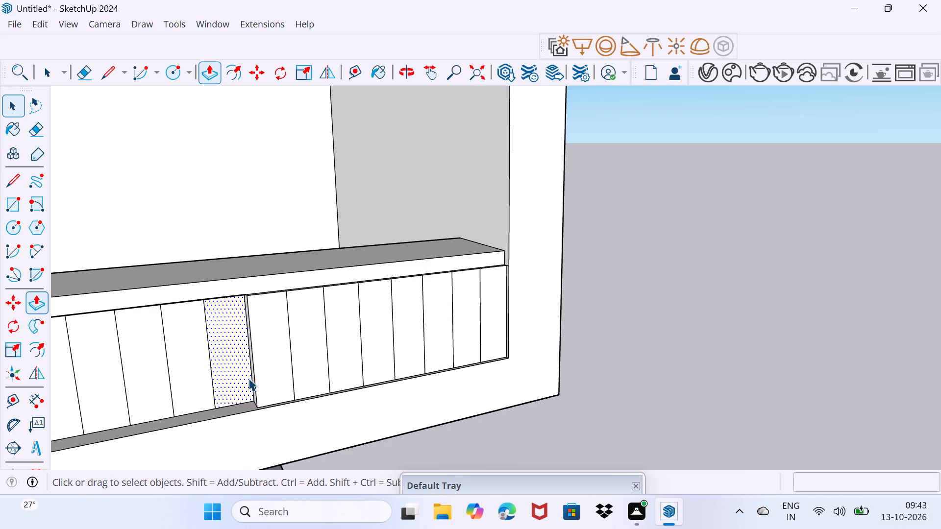
{"action": "left_click", "coordinate": [274, 379]}
{"action": "key", "text": "p"}
{"action": "left_click", "coordinate": [274, 379]}
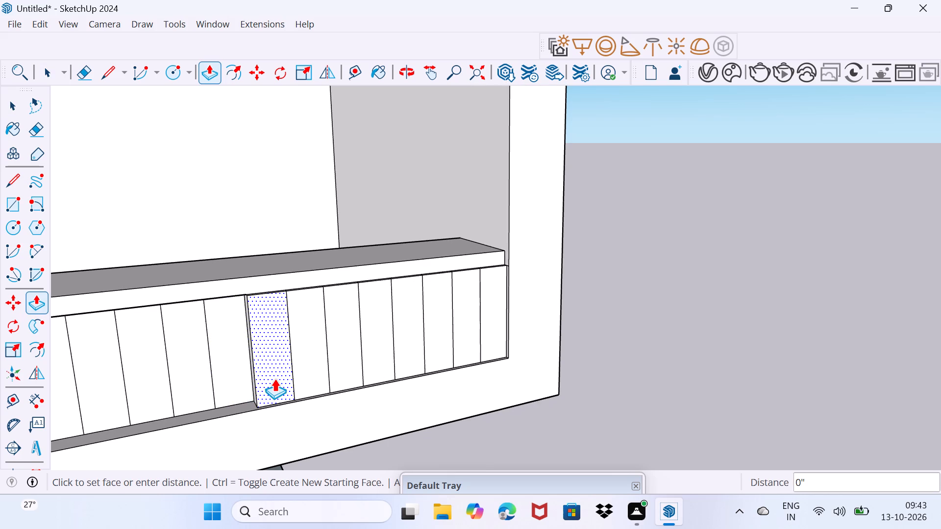
{"action": "left_click", "coordinate": [233, 376]}
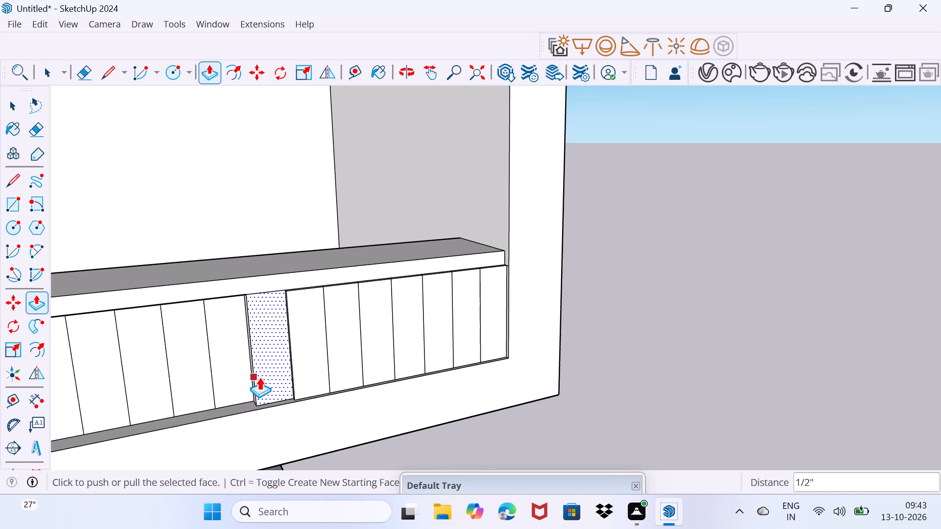
{"action": "left_click", "coordinate": [259, 377]}
{"action": "left_click", "coordinate": [236, 373]}
{"action": "key", "text": "space"}
Recess the next slat in the row by 1/2 inch, followed by a second push flush with its recessed neighbour.
{"action": "left_click", "coordinate": [299, 381]}
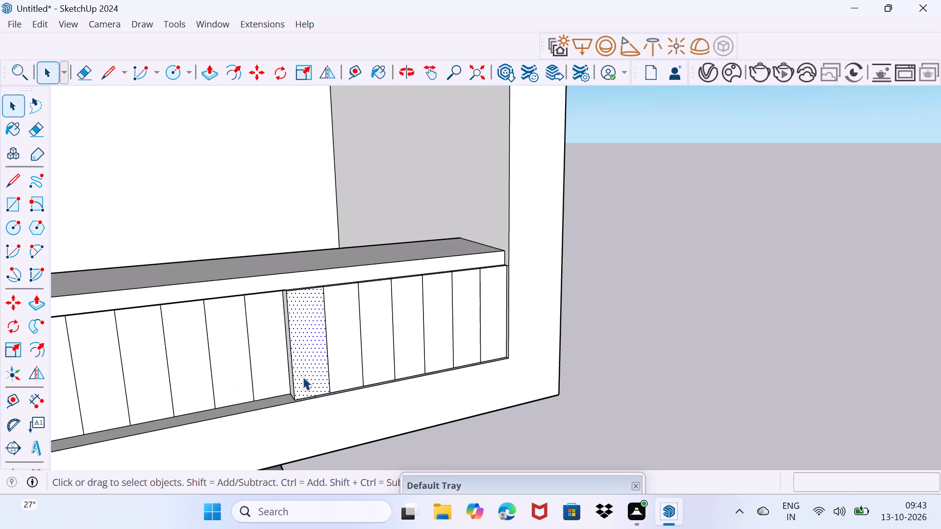
{"action": "key", "text": "p"}
{"action": "left_click", "coordinate": [303, 377]}
{"action": "left_click", "coordinate": [276, 377]}
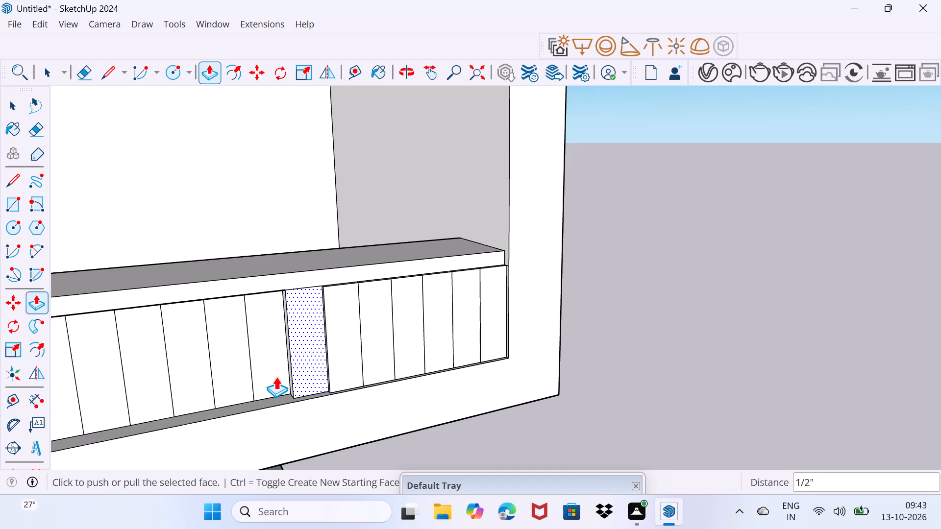
{"action": "left_click", "coordinate": [298, 378]}
{"action": "left_click", "coordinate": [277, 377]}
{"action": "key", "text": "space"}
{"action": "left_click", "coordinate": [280, 377]}
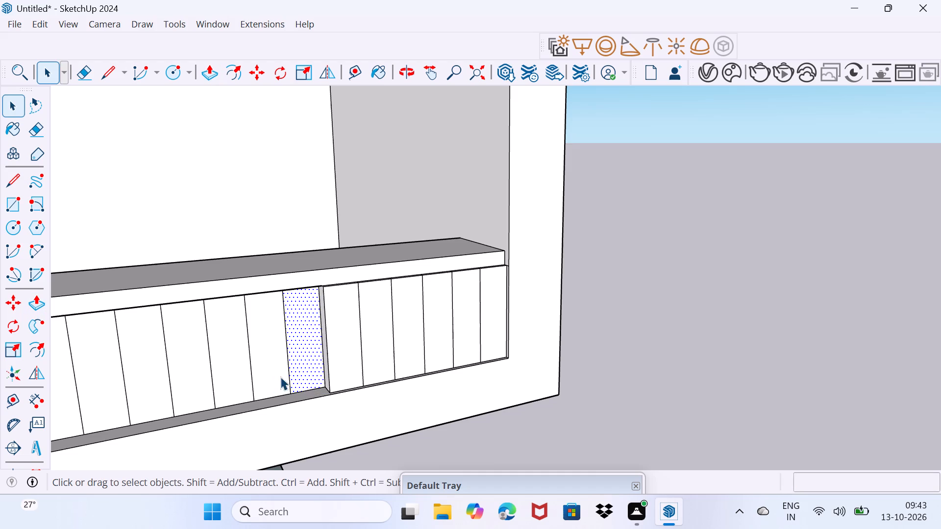
Recess the first of the five remaining raised slats in two pushes, ending with 1 7/16 inch.
{"action": "left_click", "coordinate": [341, 370]}
{"action": "key", "text": "p"}
{"action": "left_click", "coordinate": [341, 370]}
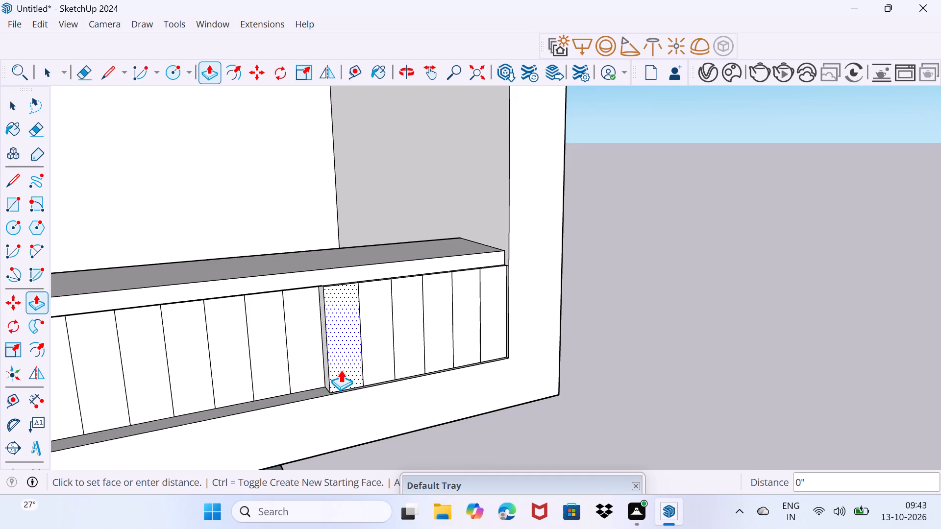
{"action": "left_click", "coordinate": [307, 368]}
{"action": "left_click", "coordinate": [330, 373]}
{"action": "left_click", "coordinate": [310, 370]}
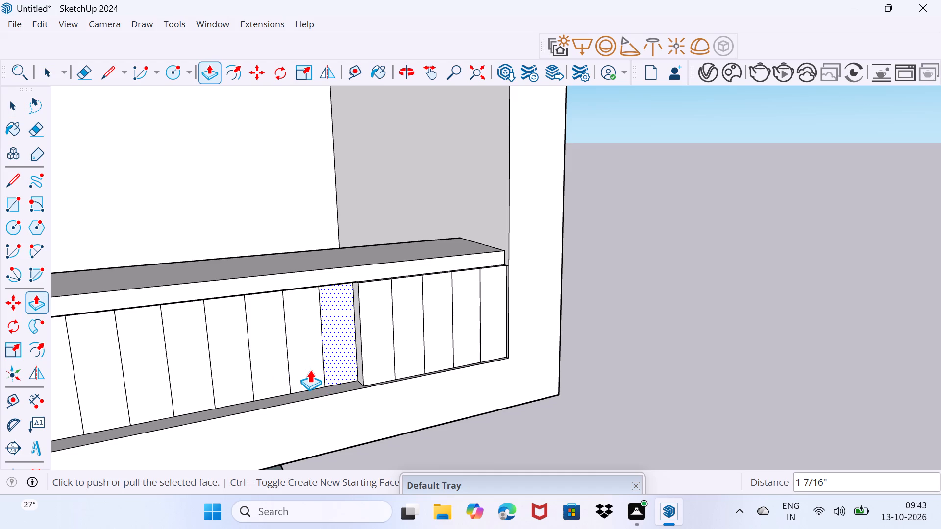
{"action": "key", "text": "space"}
Push the next slat face in 1/2 inch and a further 1 7/16 inch to match the recessed slats.
{"action": "left_click_drag", "start_coordinate": [366, 367], "coordinate": [373, 363]}
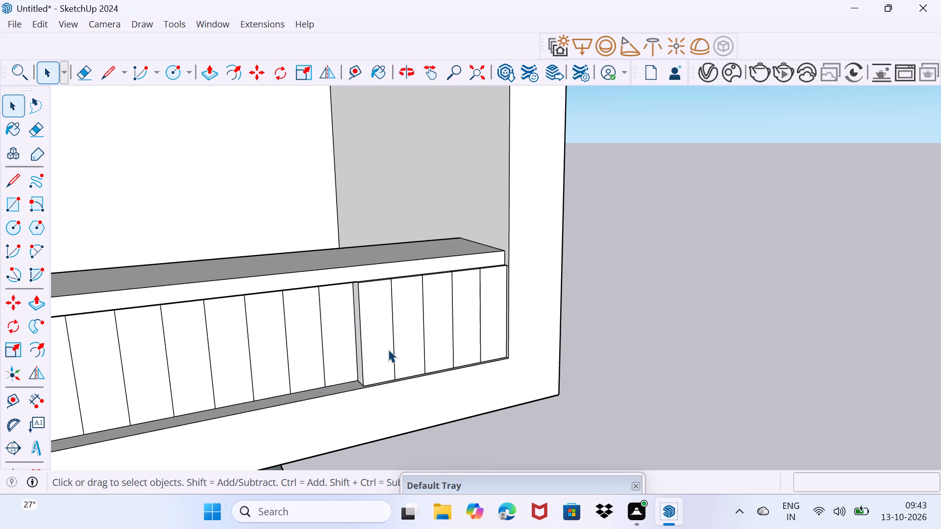
{"action": "left_click", "coordinate": [378, 351]}
{"action": "key", "text": "p"}
{"action": "left_click", "coordinate": [378, 351]}
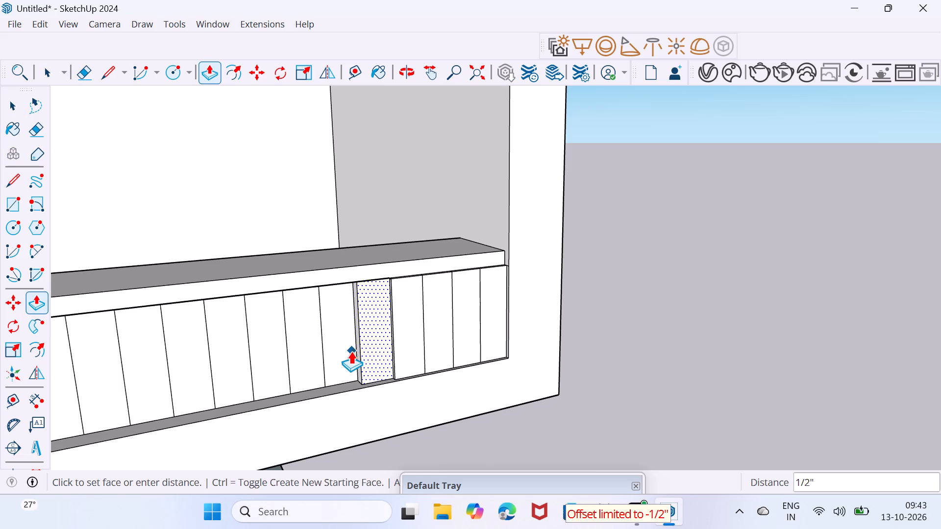
{"action": "left_click", "coordinate": [351, 351]}
{"action": "left_click", "coordinate": [369, 350]}
{"action": "left_click", "coordinate": [333, 351]}
{"action": "key", "text": "space"}
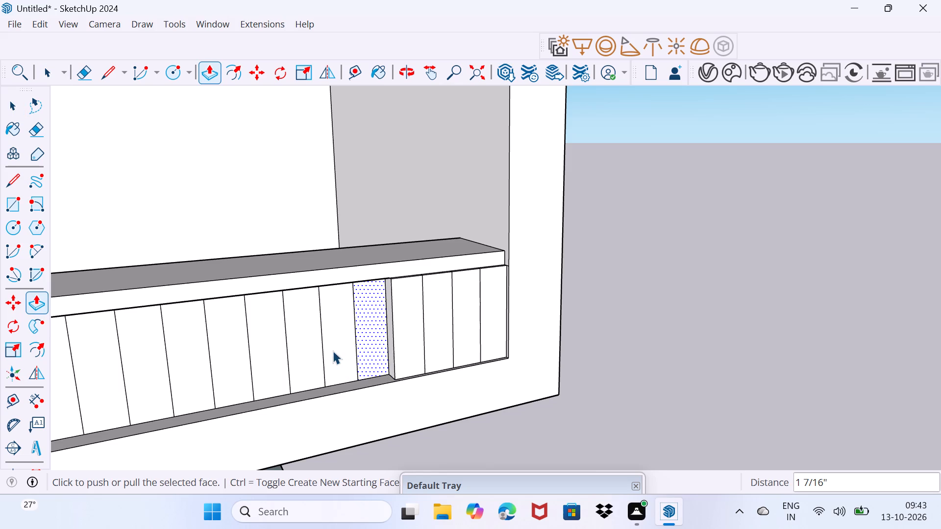
{"action": "left_click", "coordinate": [333, 356]}
Recess the first of the three remaining raised slats in two pushes, the second one 1 7/16 inch.
{"action": "left_click", "coordinate": [407, 358]}
{"action": "key", "text": "p"}
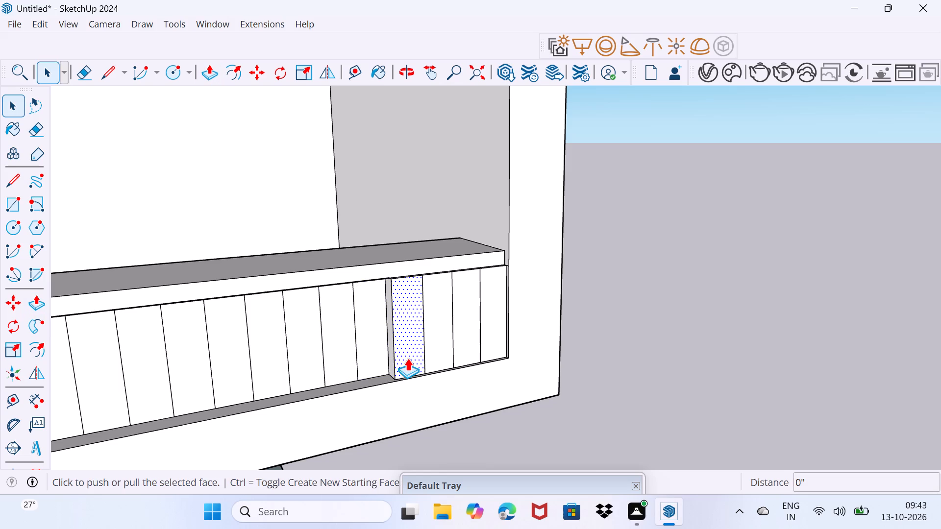
{"action": "left_click", "coordinate": [407, 358]}
{"action": "left_click", "coordinate": [381, 358]}
{"action": "left_click", "coordinate": [396, 361]}
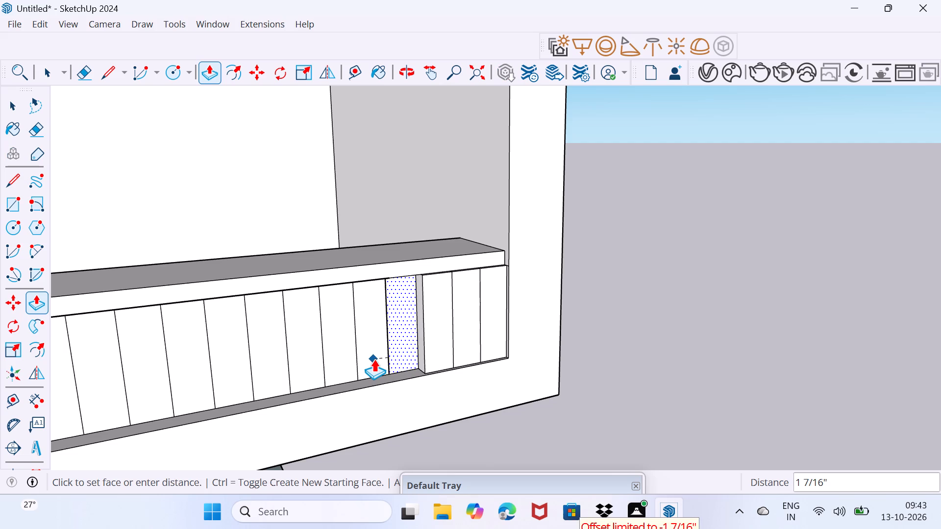
{"action": "left_click", "coordinate": [374, 359]}
{"action": "key", "text": "space"}
{"action": "left_click_drag", "start_coordinate": [375, 359], "coordinate": [380, 353]}
Push the slat face beside the recessed ones in 1/2 inch and another 1 7/16 inch, leaving two slats raised.
{"action": "scroll", "coordinate": [430, 362], "scroll_direction": "up", "scroll_amount": 2}
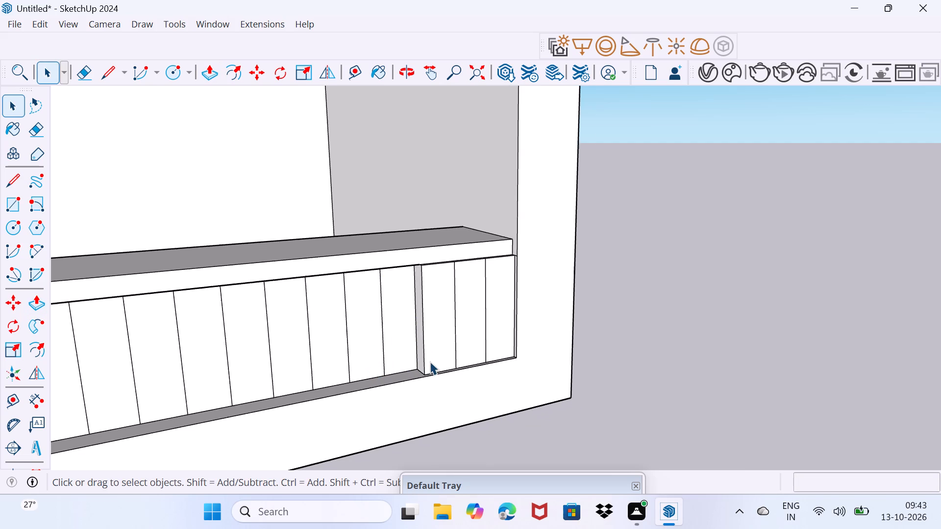
{"action": "left_click", "coordinate": [430, 361]}
{"action": "key", "text": "p"}
{"action": "left_click", "coordinate": [430, 361]}
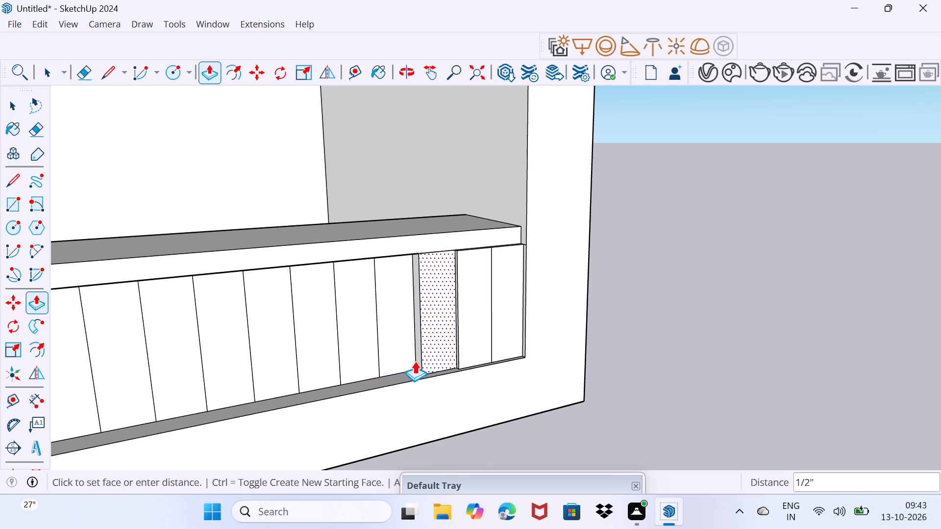
{"action": "left_click", "coordinate": [411, 361]}
{"action": "left_click", "coordinate": [419, 361]}
{"action": "left_click", "coordinate": [395, 355]}
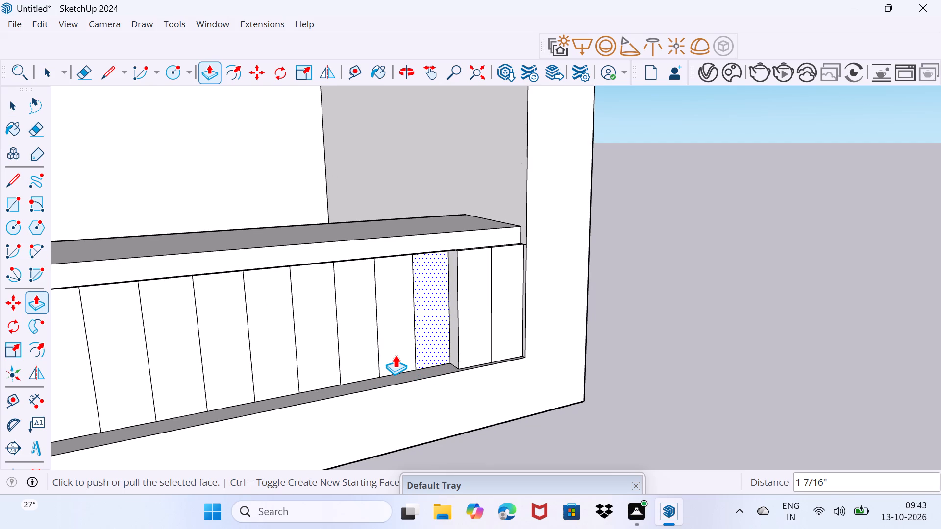
{"action": "key", "text": "space"}
{"action": "left_click", "coordinate": [395, 355]}
Recess the second-to-last slat face in two pushes, finishing with 1 7/16 inch.
{"action": "left_click", "coordinate": [463, 343]}
{"action": "key", "text": "p"}
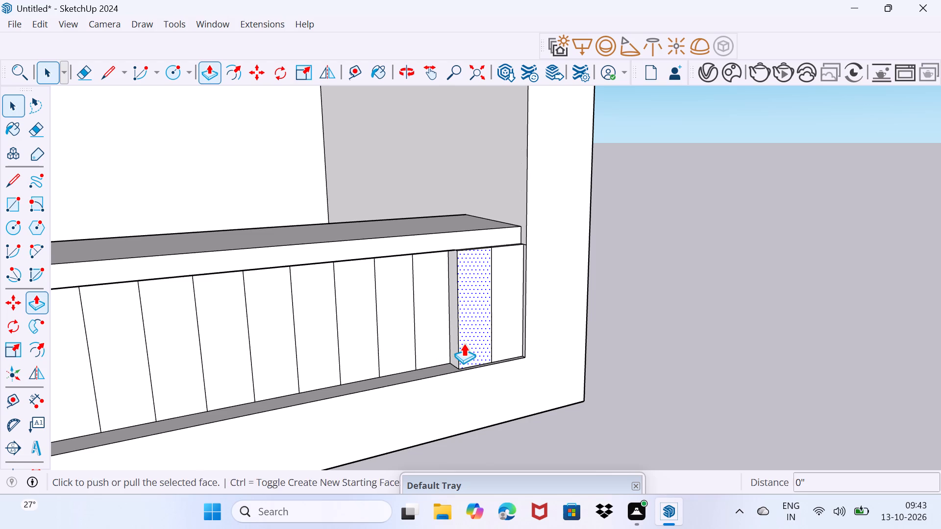
{"action": "left_click", "coordinate": [464, 343]}
{"action": "left_click", "coordinate": [447, 342]}
{"action": "left_click", "coordinate": [460, 345]}
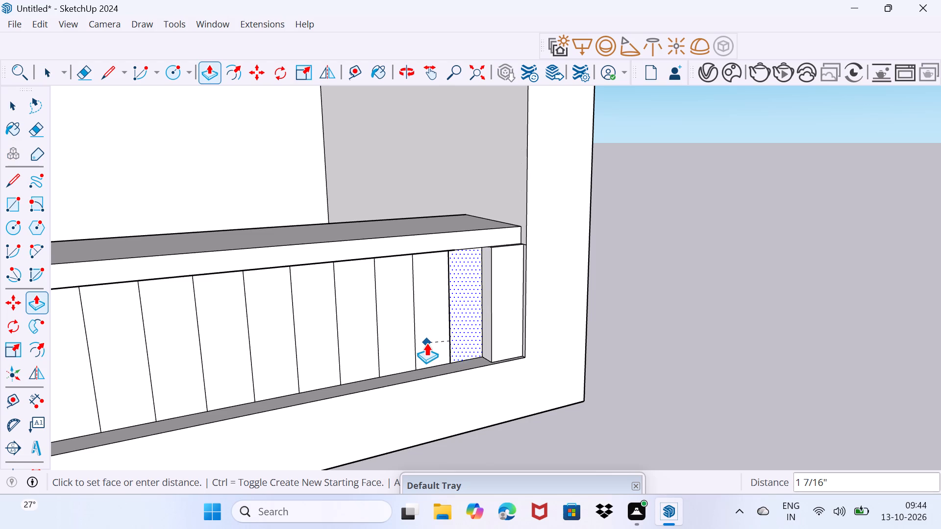
{"action": "left_click", "coordinate": [426, 343]}
{"action": "key", "text": "space"}
{"action": "left_click", "coordinate": [456, 343]}
{"action": "left_click_drag", "start_coordinate": [447, 346], "coordinate": [456, 336]}
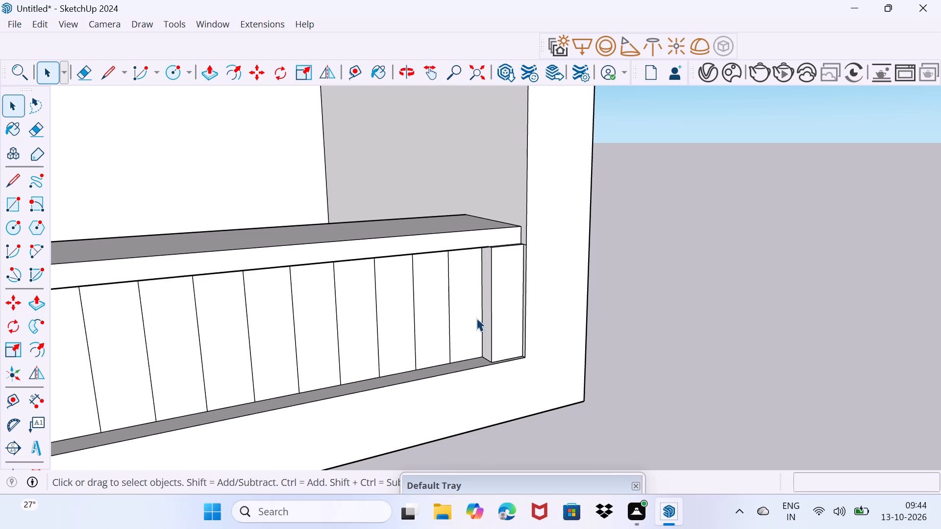
Push the last slat face at the end of the band inward until flush with the recessed slats.
{"action": "left_click", "coordinate": [510, 324]}
{"action": "key", "text": "p"}
{"action": "left_click", "coordinate": [509, 324]}
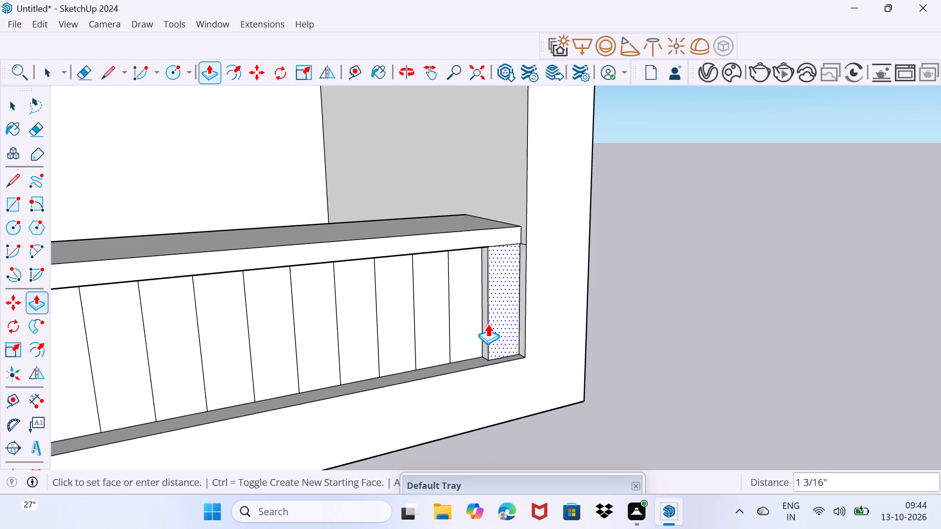
{"action": "left_click", "coordinate": [476, 326]}
{"action": "key", "text": "space"}
{"action": "left_click_drag", "start_coordinate": [455, 344], "coordinate": [456, 339]}
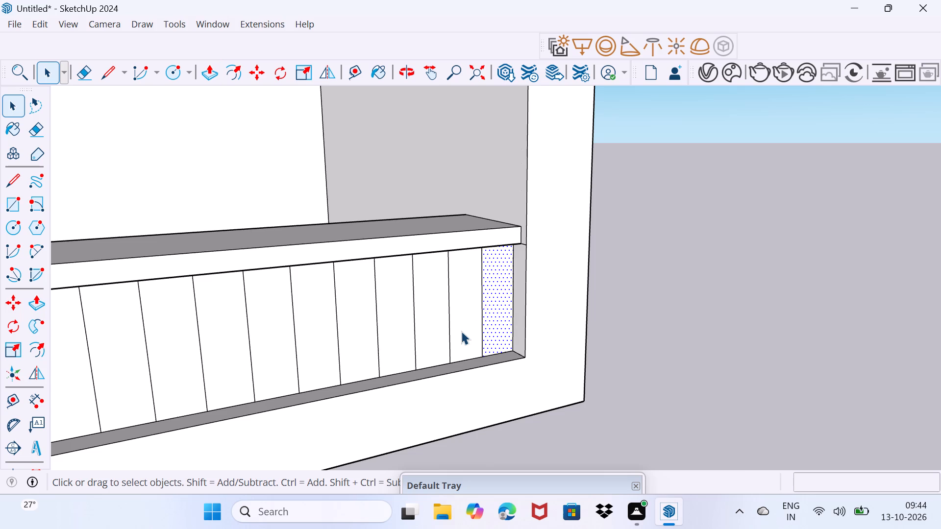
Erase the edge joining the ledge's end to the side wall and the first three cross edges on the ledge's underside.
{"action": "scroll", "coordinate": [463, 327], "scroll_direction": "up", "scroll_amount": 5}
{"action": "middle_click_drag", "start_coordinate": [440, 335], "coordinate": [443, 332]}
{"action": "scroll", "coordinate": [440, 335], "scroll_direction": "up", "scroll_amount": 1}
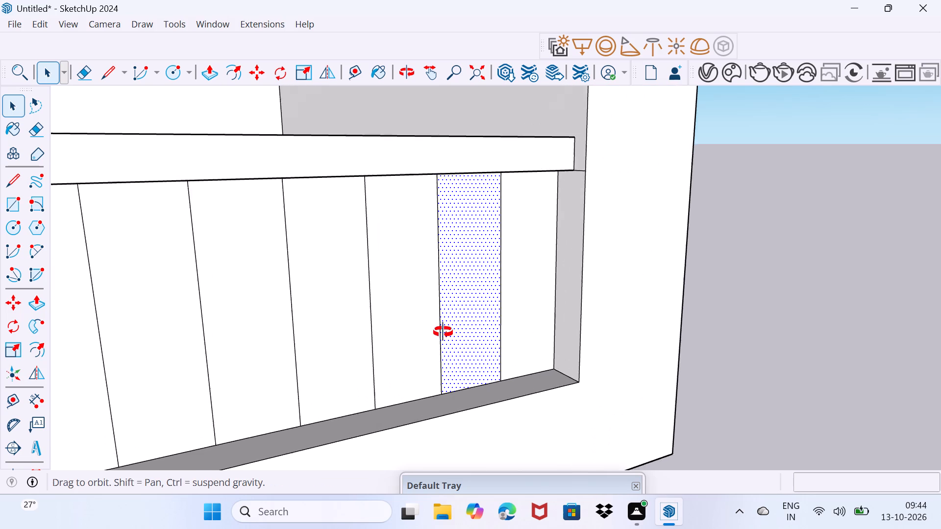
{"action": "middle_click_drag", "start_coordinate": [443, 332], "coordinate": [557, 244]}
{"action": "scroll", "coordinate": [542, 209], "scroll_direction": "up", "scroll_amount": 3}
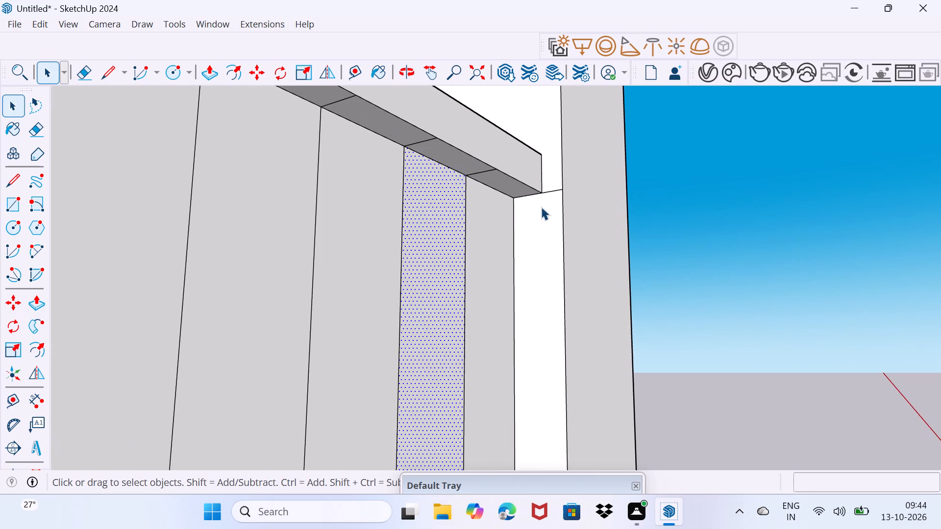
{"action": "key", "text": "e"}
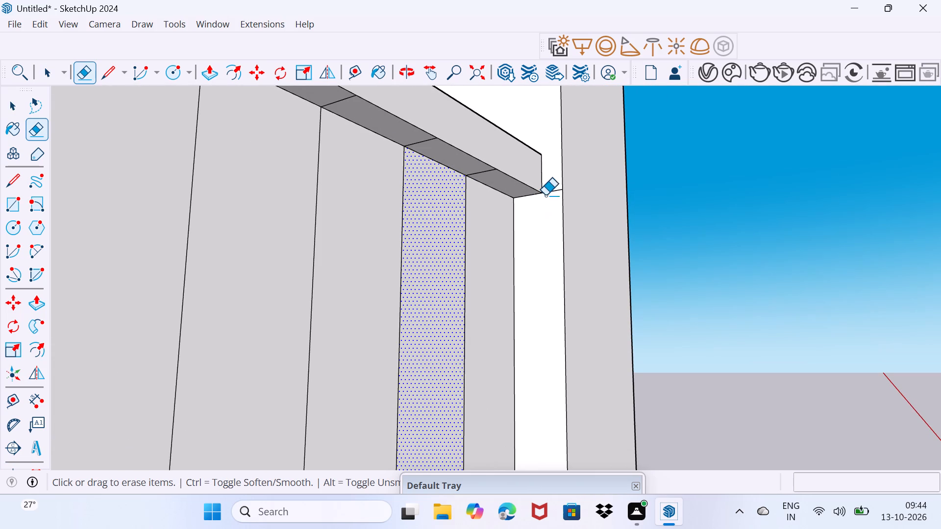
{"action": "left_click", "coordinate": [550, 192]}
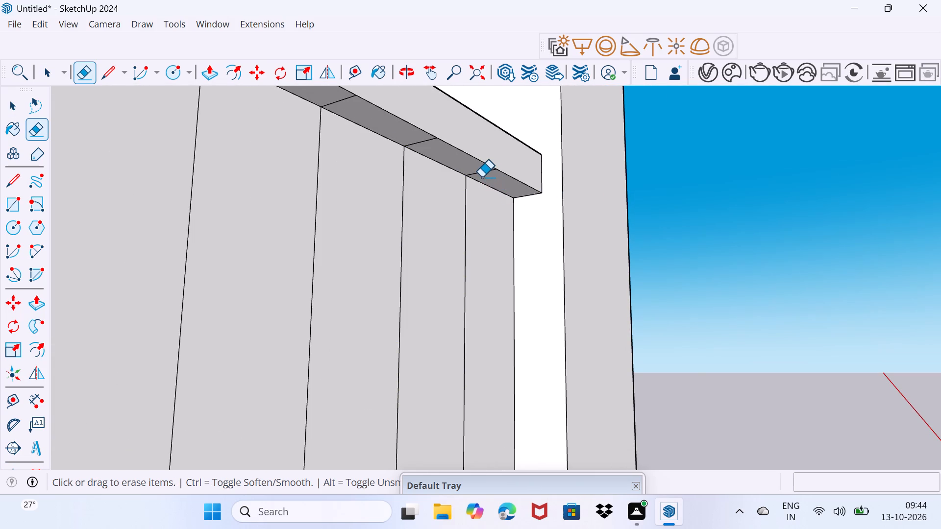
{"action": "left_click", "coordinate": [482, 177]}
{"action": "left_click", "coordinate": [477, 176]}
{"action": "left_click", "coordinate": [425, 143]}
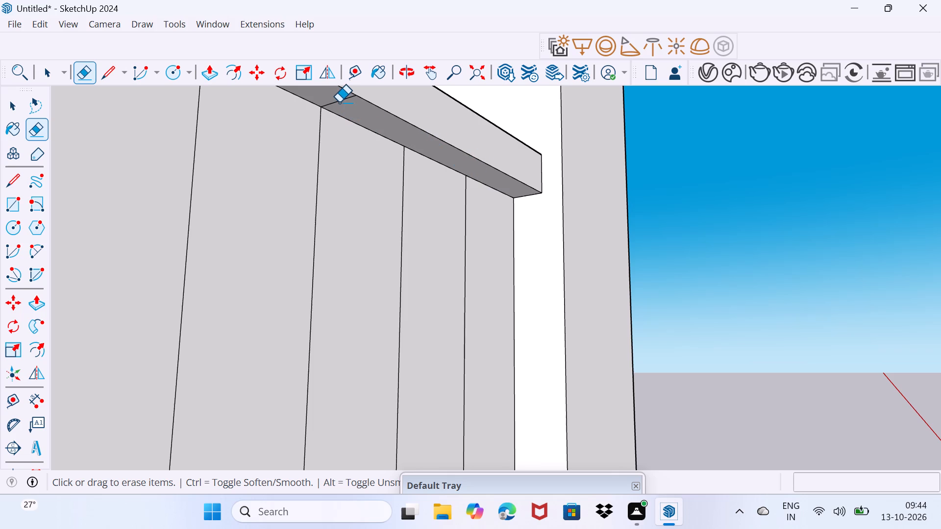
{"action": "left_click", "coordinate": [339, 102]}
Erase the next five cross edges on the ledge's underside, working away from the side wall.
{"action": "middle_click_drag", "start_coordinate": [339, 104], "coordinate": [370, 165]}
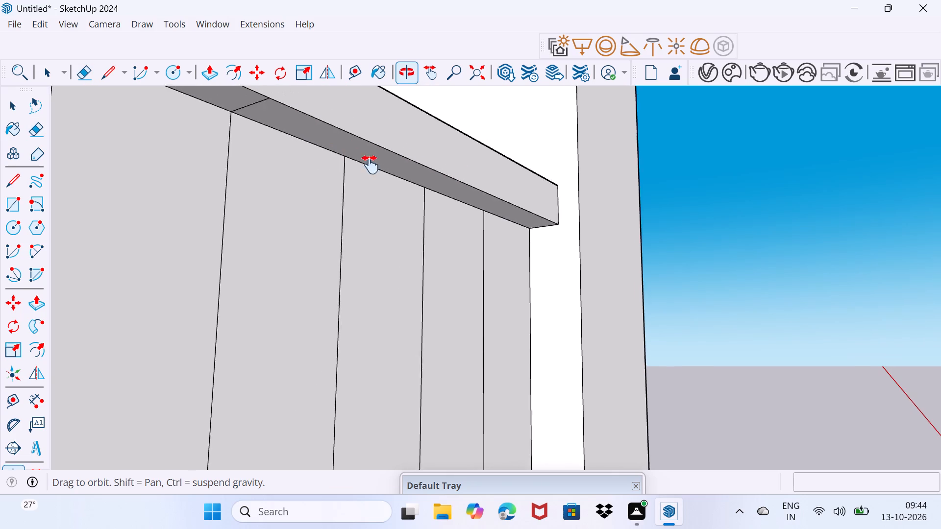
{"action": "middle_click_drag", "start_coordinate": [370, 165], "coordinate": [621, 337]}
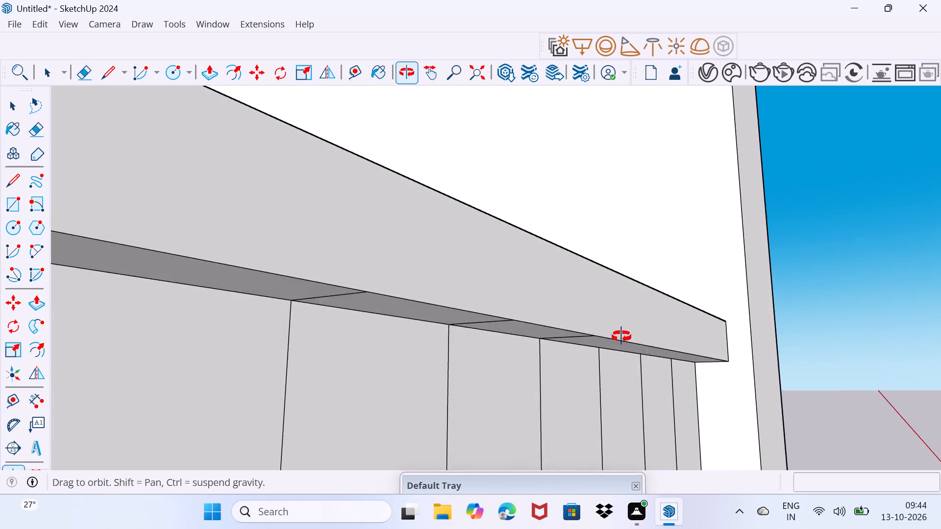
{"action": "middle_click_drag", "start_coordinate": [621, 337], "coordinate": [643, 302]}
{"action": "left_click", "coordinate": [577, 308]}
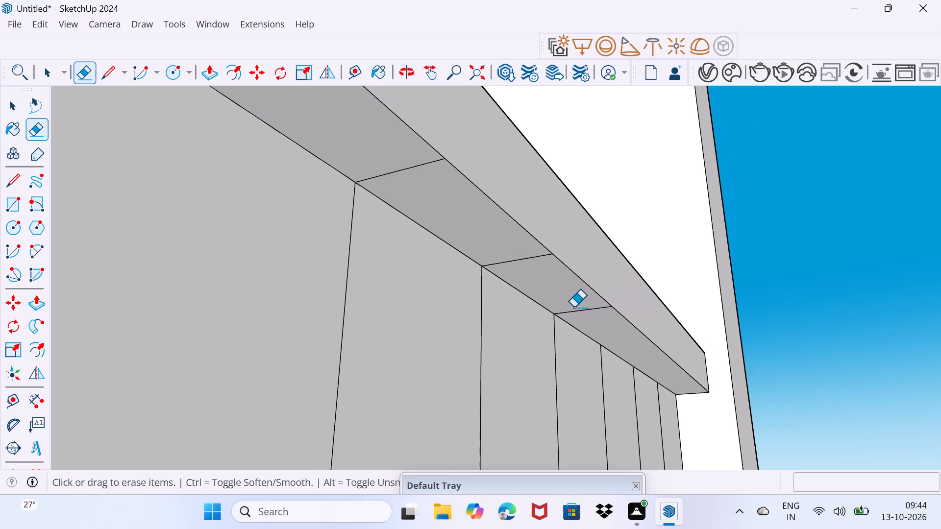
{"action": "left_click_drag", "start_coordinate": [575, 314], "coordinate": [573, 300]}
{"action": "left_click", "coordinate": [514, 259]}
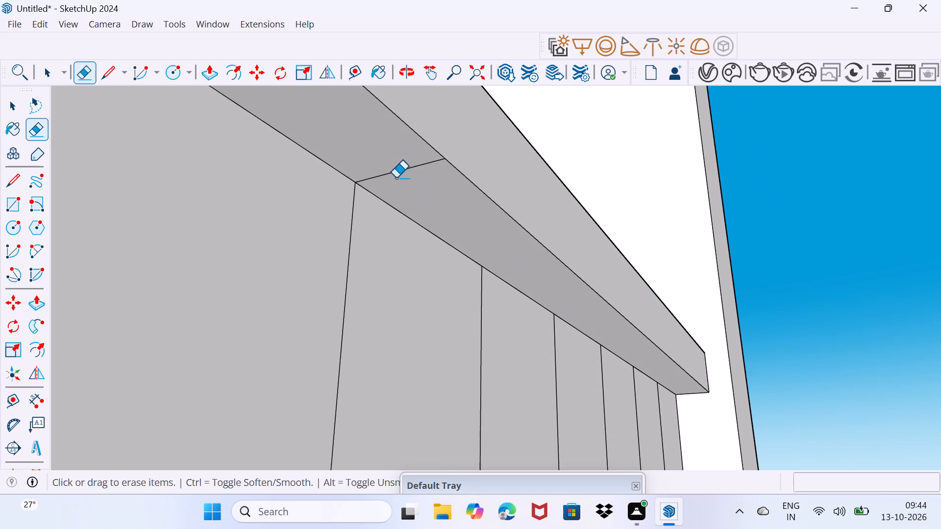
{"action": "left_click_drag", "start_coordinate": [381, 165], "coordinate": [402, 180]}
{"action": "scroll", "coordinate": [393, 177], "scroll_direction": "down", "scroll_amount": 2}
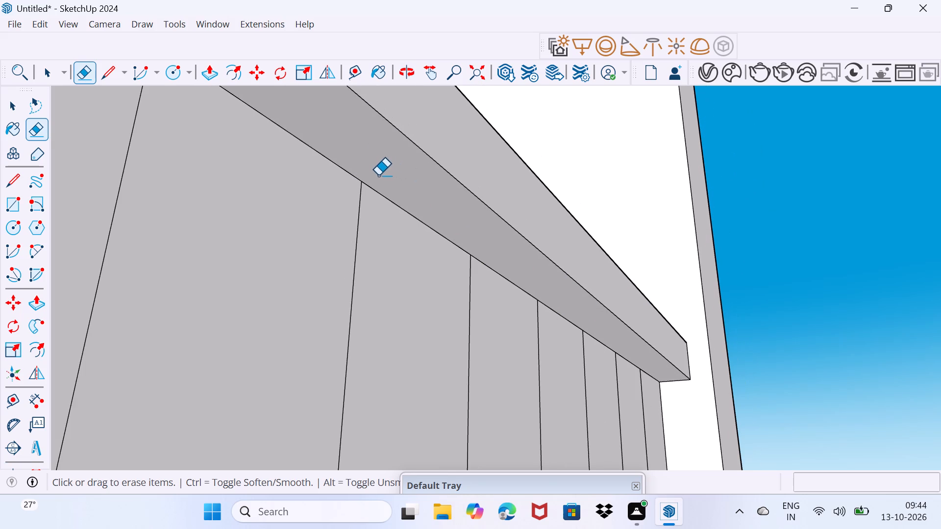
{"action": "middle_click_drag", "start_coordinate": [378, 175], "coordinate": [566, 394]}
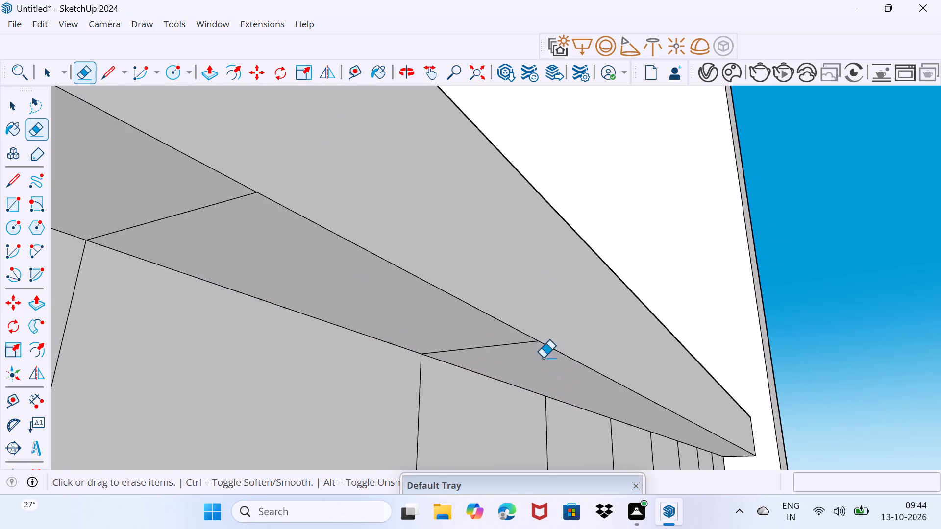
{"action": "left_click", "coordinate": [504, 343]}
{"action": "left_click_drag", "start_coordinate": [178, 214], "coordinate": [183, 218]}
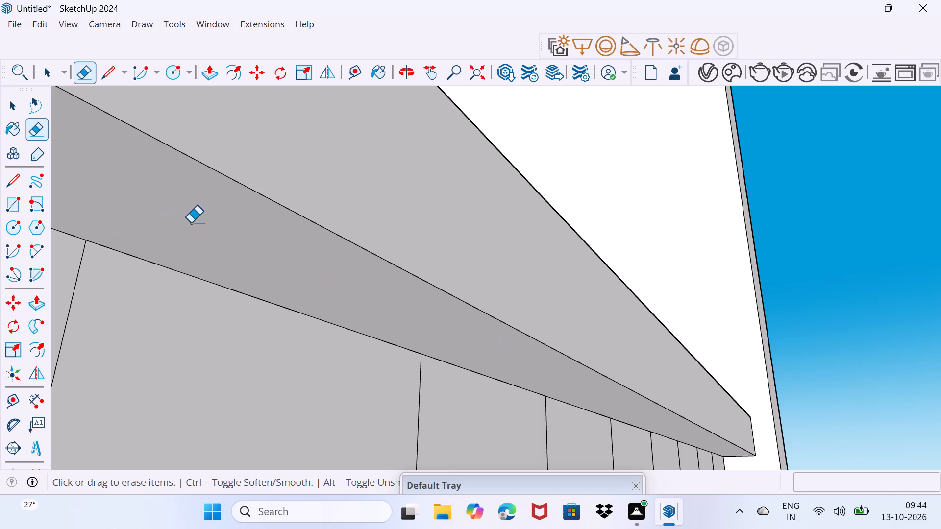
Erase three more cross edges on the ledge's underside, continuing from the cleaned stretch.
{"action": "scroll", "coordinate": [186, 220], "scroll_direction": "down", "scroll_amount": 2}
{"action": "middle_click_drag", "start_coordinate": [186, 220], "coordinate": [619, 380]}
{"action": "scroll", "coordinate": [619, 380], "scroll_direction": "down", "scroll_amount": 3, "text": "shift"}
{"action": "scroll", "coordinate": [616, 375], "scroll_direction": "down", "scroll_amount": 8}
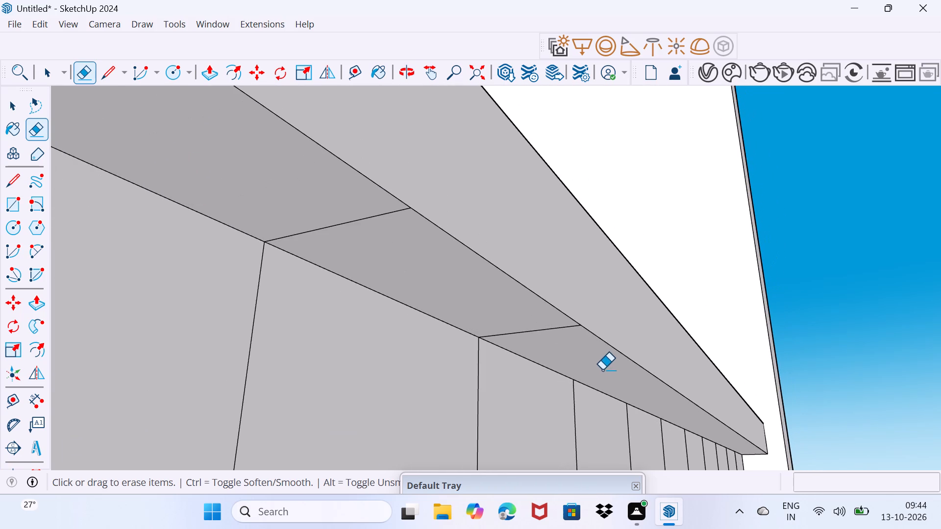
{"action": "left_click", "coordinate": [541, 331]}
{"action": "left_click", "coordinate": [342, 221]}
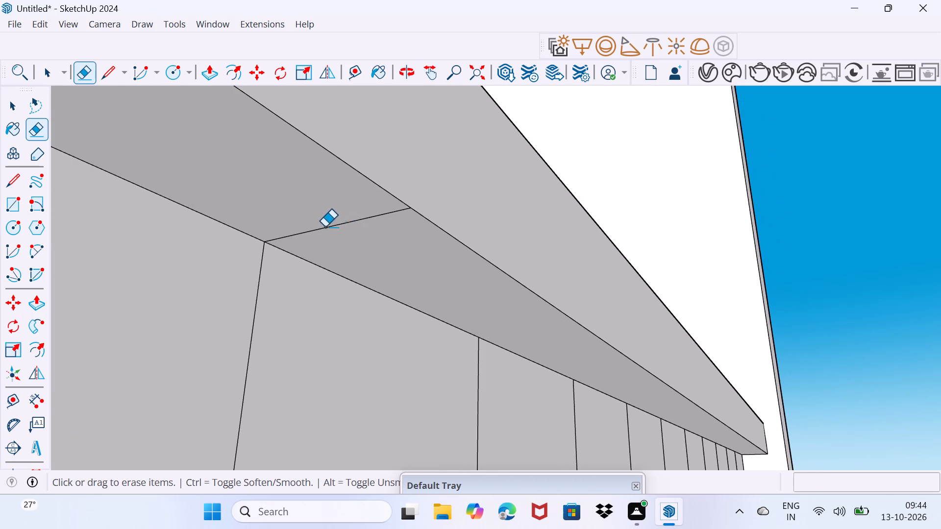
{"action": "left_click", "coordinate": [333, 225]}
{"action": "scroll", "coordinate": [323, 229], "scroll_direction": "down", "scroll_amount": 3}
{"action": "middle_click_drag", "start_coordinate": [306, 230], "coordinate": [426, 290]}
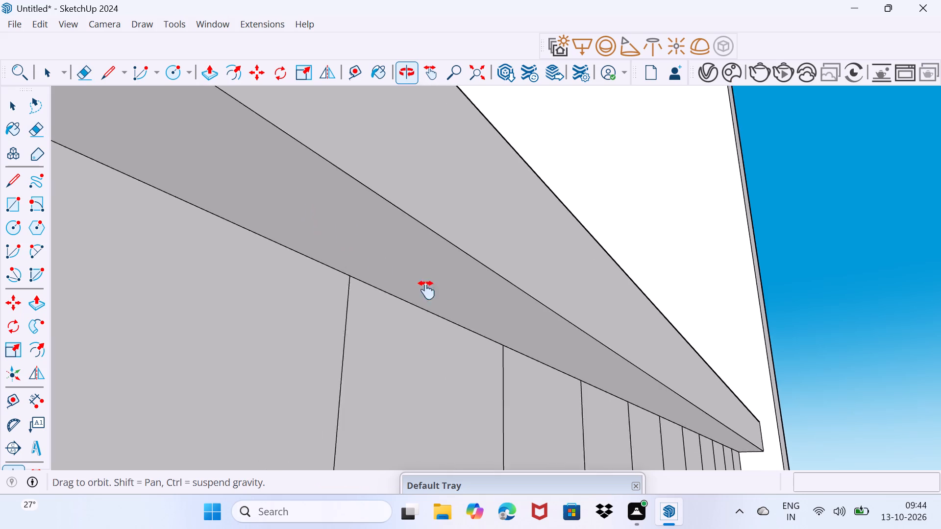
{"action": "middle_click_drag", "start_coordinate": [426, 290], "coordinate": [550, 328]}
{"action": "scroll", "coordinate": [550, 328], "scroll_direction": "down", "scroll_amount": 1, "text": "shift"}
{"action": "left_click", "coordinate": [390, 181]}
Erase the following three slat-division edges across the underside of the ledge.
{"action": "scroll", "coordinate": [359, 208], "scroll_direction": "down", "scroll_amount": 3}
{"action": "middle_click_drag", "start_coordinate": [350, 211], "coordinate": [454, 276]}
{"action": "scroll", "coordinate": [454, 276], "scroll_direction": "down", "scroll_amount": 6, "text": "shift"}
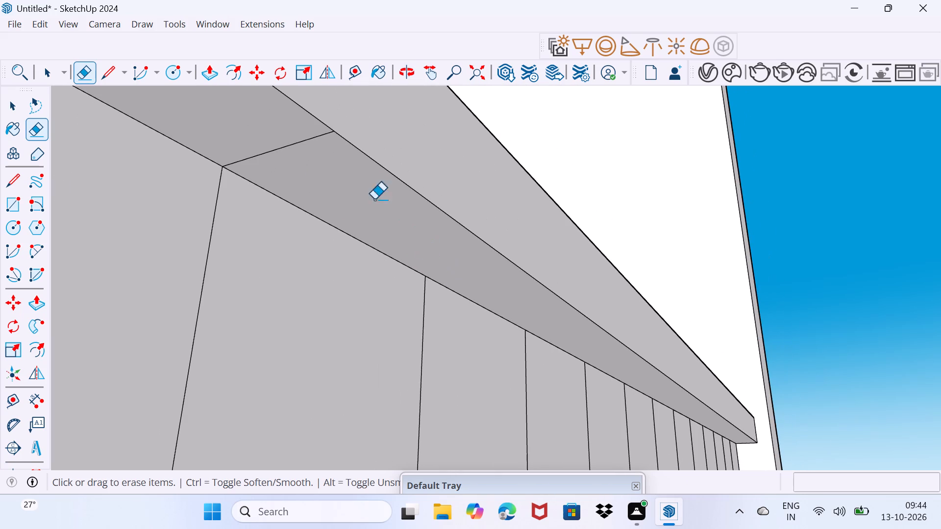
{"action": "left_click", "coordinate": [295, 144]}
{"action": "middle_click_drag", "start_coordinate": [278, 151], "coordinate": [356, 218]}
{"action": "scroll", "coordinate": [356, 218], "scroll_direction": "down", "scroll_amount": 5}
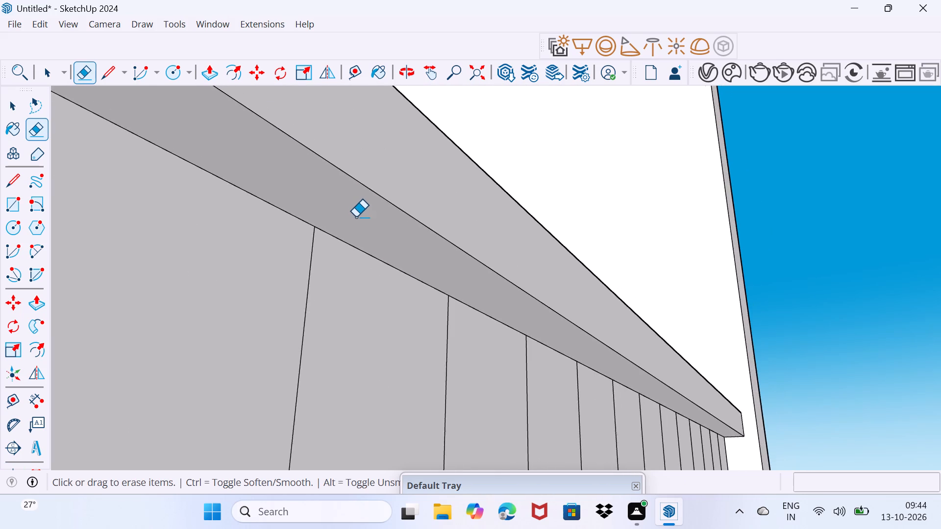
{"action": "scroll", "coordinate": [356, 217], "scroll_direction": "down", "scroll_amount": 2}
{"action": "middle_click_drag", "start_coordinate": [307, 205], "coordinate": [581, 367]}
{"action": "left_click", "coordinate": [520, 330]}
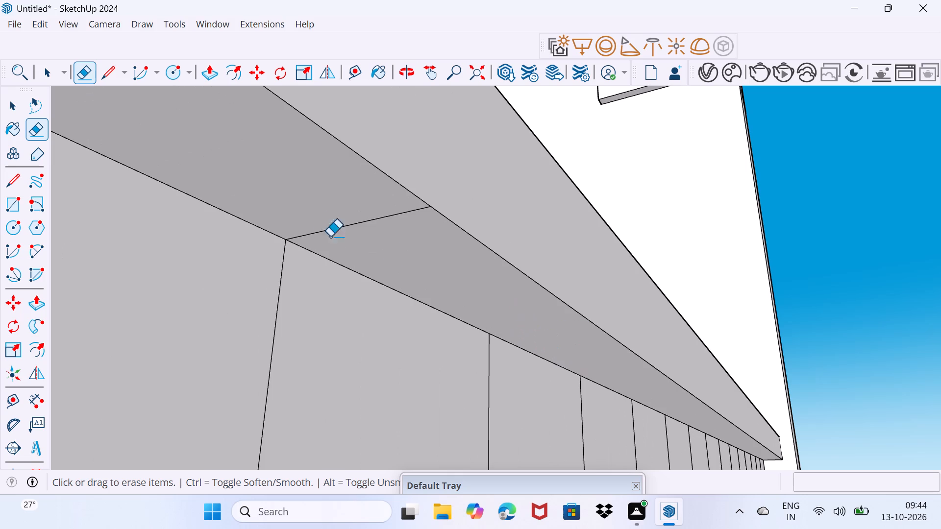
{"action": "left_click", "coordinate": [332, 232]}
{"action": "left_click", "coordinate": [336, 229]}
Continue along the ledge and erase the next three cross edges on its underside.
{"action": "scroll", "coordinate": [335, 227], "scroll_direction": "down", "scroll_amount": 4}
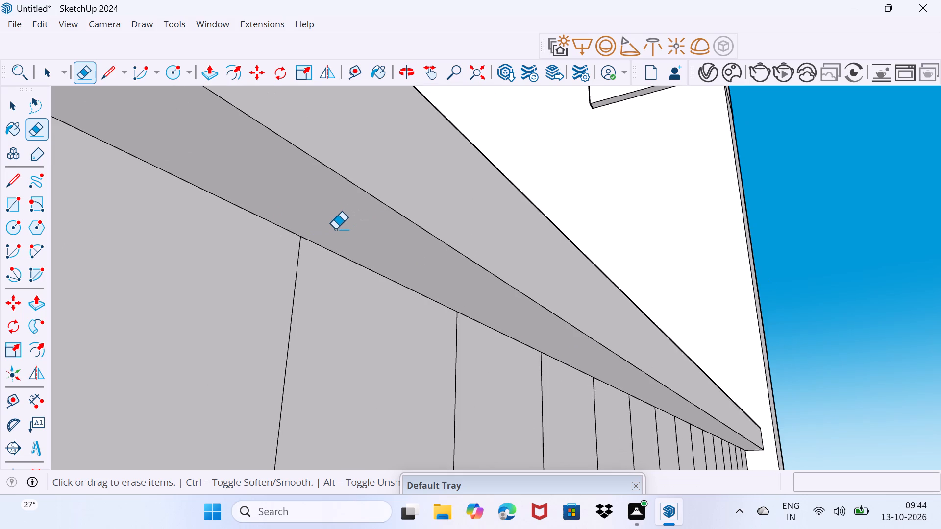
{"action": "middle_click_drag", "start_coordinate": [312, 230], "coordinate": [427, 287], "text": "shift"}
{"action": "scroll", "coordinate": [427, 287], "scroll_direction": "down", "scroll_amount": 3, "text": "shift"}
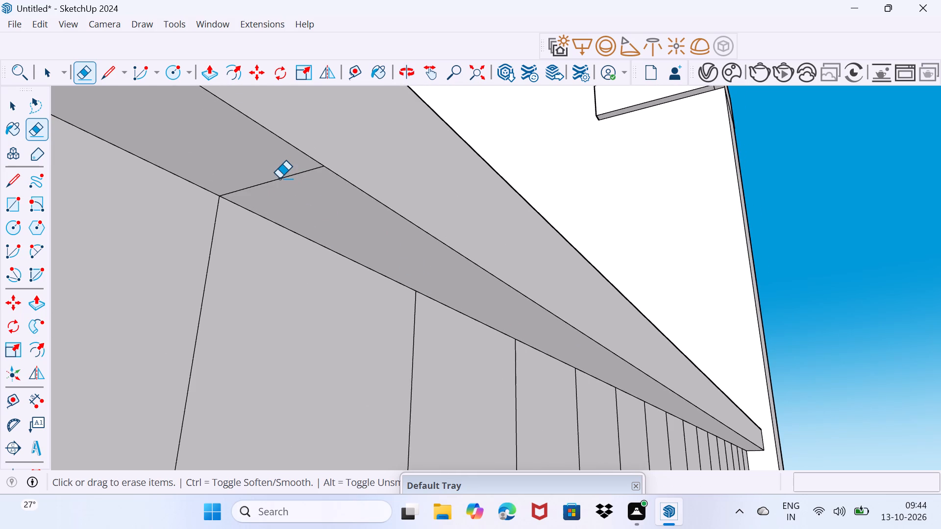
{"action": "left_click", "coordinate": [279, 178]}
{"action": "scroll", "coordinate": [273, 182], "scroll_direction": "down", "scroll_amount": 4}
{"action": "middle_click_drag", "start_coordinate": [255, 186], "coordinate": [461, 327]}
{"action": "scroll", "coordinate": [459, 327], "scroll_direction": "down", "scroll_amount": 3, "text": "shift"}
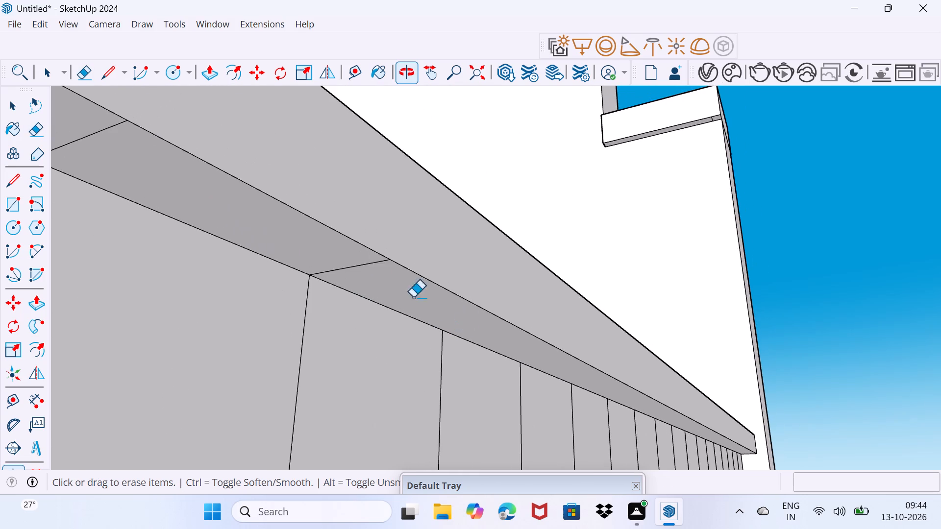
{"action": "left_click", "coordinate": [343, 266]}
{"action": "middle_click_drag", "start_coordinate": [340, 266], "coordinate": [495, 334]}
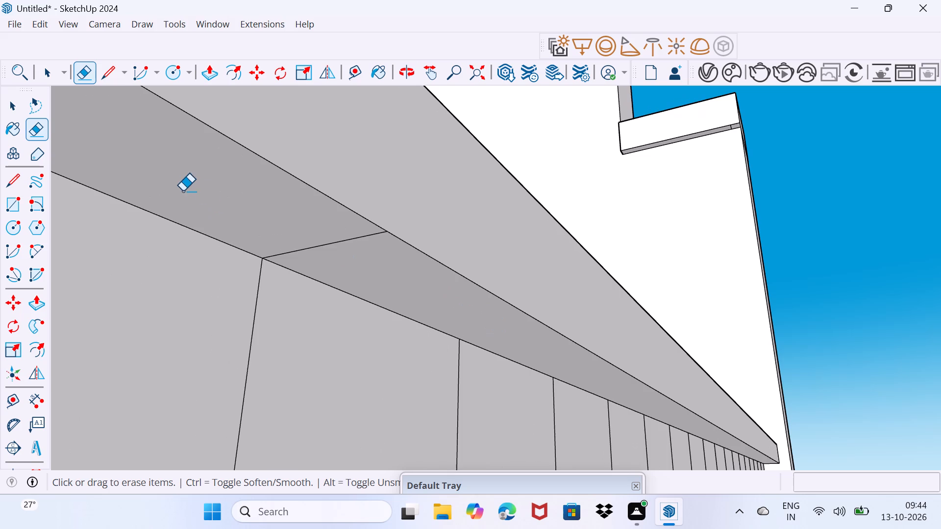
{"action": "left_click", "coordinate": [310, 251]}
{"action": "left_click", "coordinate": [312, 246]}
Erase the next five leftover edges crossing the ledge's underside above the slats.
{"action": "scroll", "coordinate": [306, 249], "scroll_direction": "down", "scroll_amount": 3}
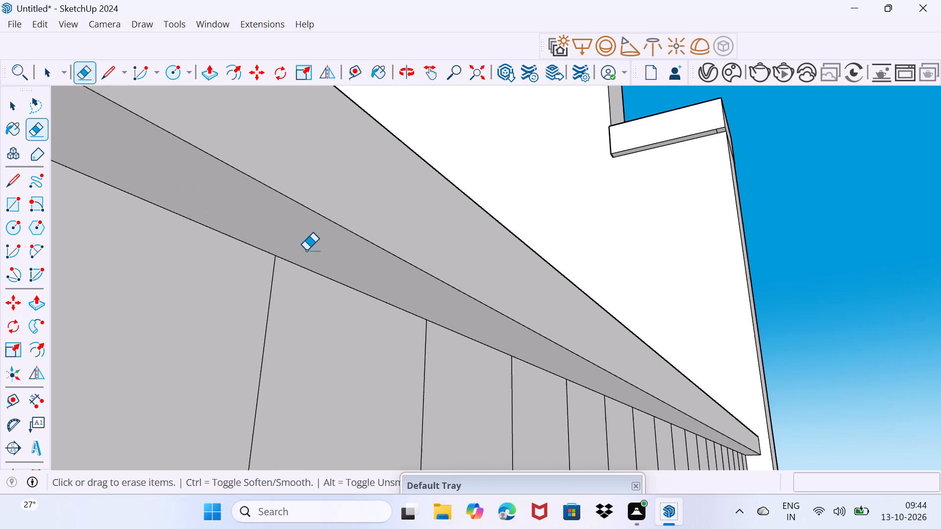
{"action": "scroll", "coordinate": [306, 250], "scroll_direction": "down", "scroll_amount": 4}
{"action": "middle_click_drag", "start_coordinate": [250, 250], "coordinate": [408, 298], "text": "shift"}
{"action": "left_click", "coordinate": [319, 211]}
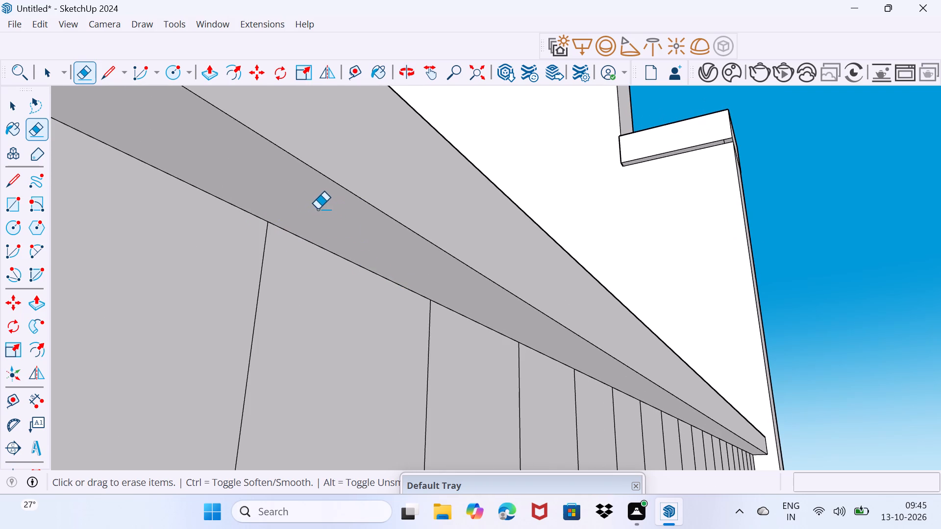
{"action": "scroll", "coordinate": [288, 218], "scroll_direction": "down", "scroll_amount": 8}
{"action": "left_click", "coordinate": [165, 144]}
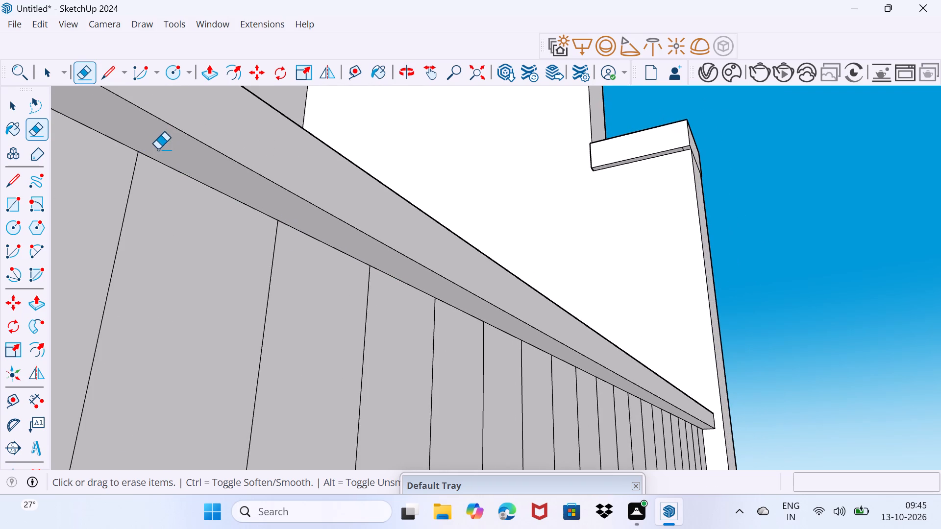
{"action": "scroll", "coordinate": [161, 188], "scroll_direction": "down", "scroll_amount": 3}
{"action": "middle_click_drag", "start_coordinate": [163, 192], "coordinate": [426, 299], "text": "shift"}
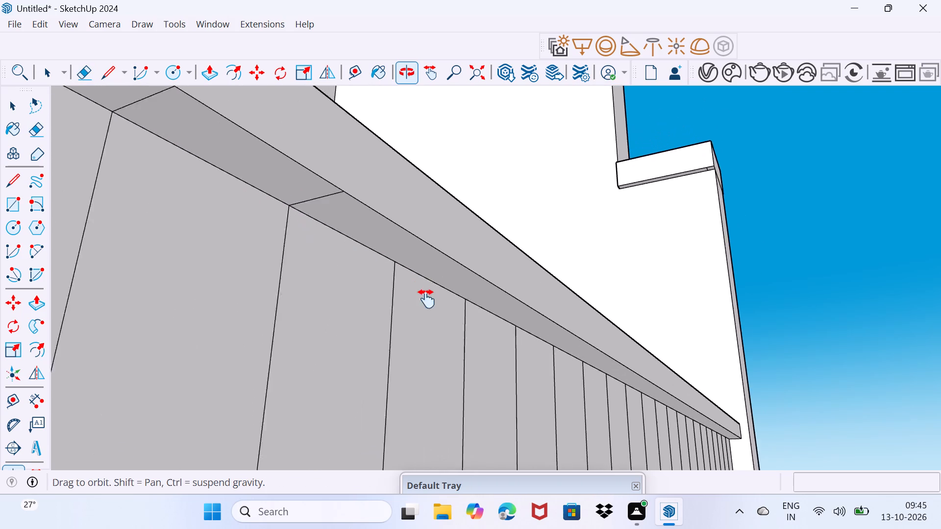
{"action": "middle_click_drag", "start_coordinate": [426, 299], "coordinate": [613, 391], "text": "shift"}
{"action": "left_click", "coordinate": [582, 329]}
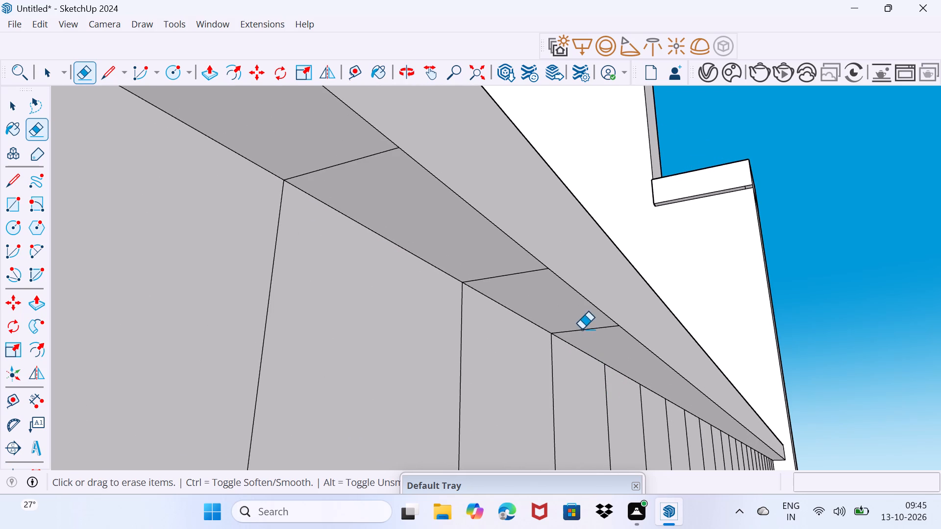
{"action": "left_click", "coordinate": [500, 281]}
{"action": "left_click_drag", "start_coordinate": [326, 143], "coordinate": [364, 185]}
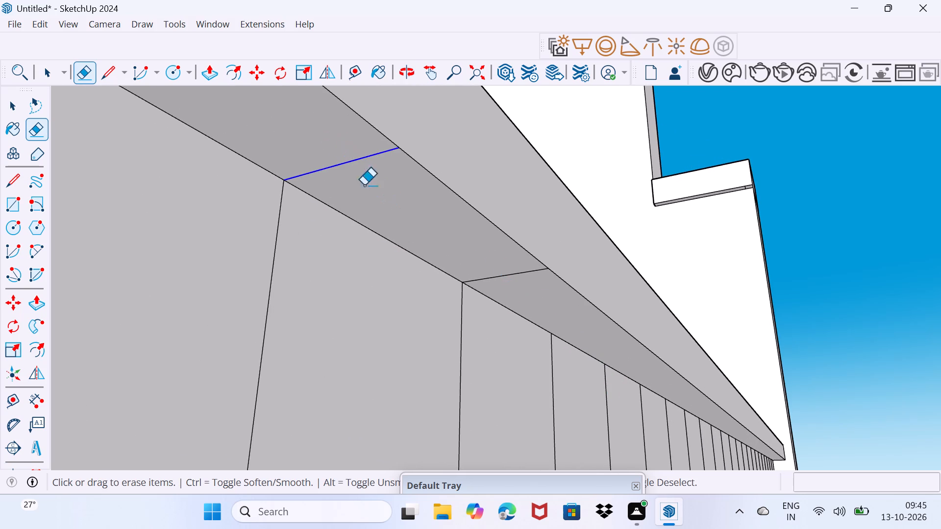
{"action": "left_click_drag", "start_coordinate": [364, 185], "coordinate": [510, 289]}
Erase three further cross edges on the ledge's underside beyond the cleaned stretch.
{"action": "scroll", "coordinate": [387, 269], "scroll_direction": "down", "scroll_amount": 4}
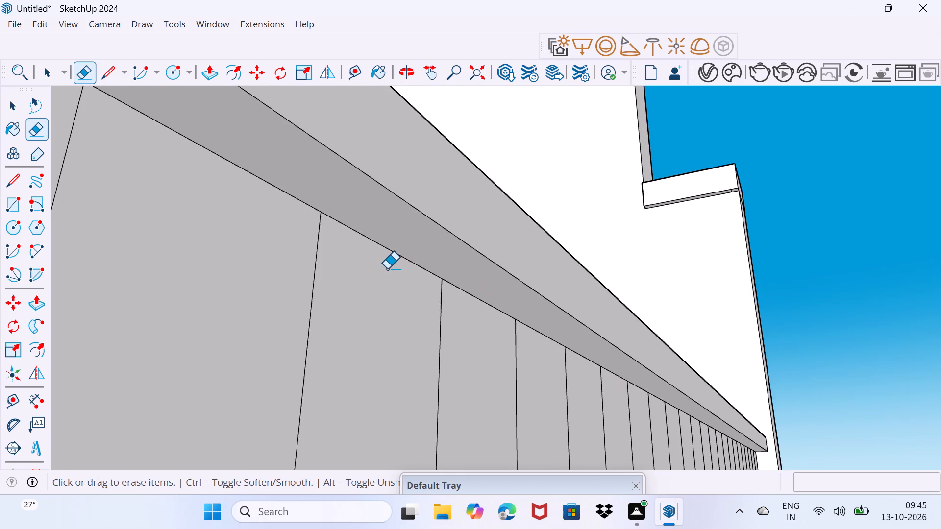
{"action": "scroll", "coordinate": [387, 269], "scroll_direction": "down", "scroll_amount": 3}
{"action": "left_click_drag", "start_coordinate": [217, 132], "coordinate": [225, 145]}
{"action": "middle_click_drag", "start_coordinate": [188, 182], "coordinate": [286, 234]}
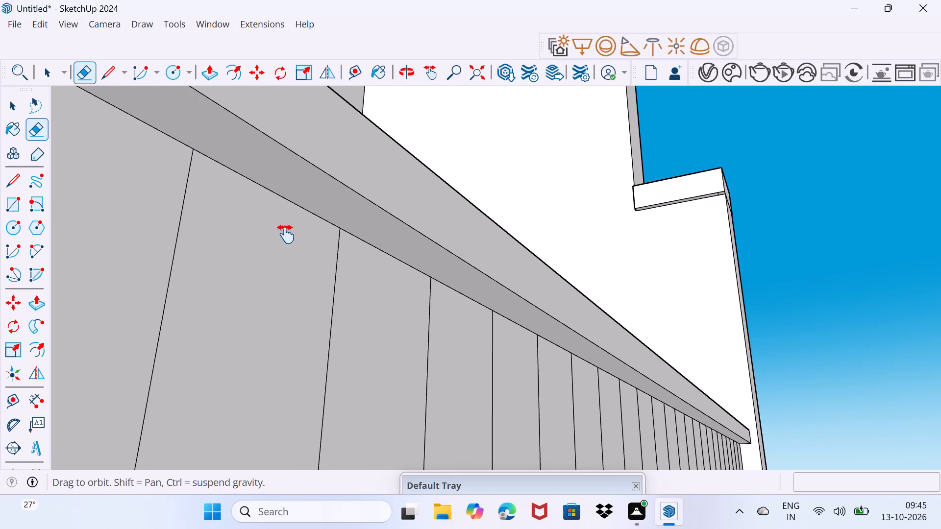
{"action": "middle_click_drag", "start_coordinate": [286, 234], "coordinate": [570, 399]}
{"action": "scroll", "coordinate": [558, 386], "scroll_direction": "down", "scroll_amount": 1, "text": "shift"}
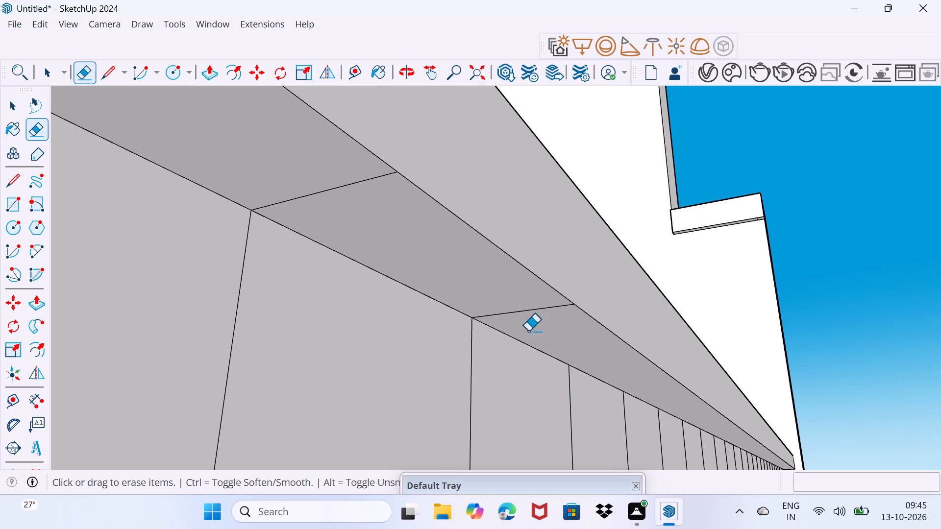
{"action": "left_click", "coordinate": [521, 311]}
{"action": "left_click_drag", "start_coordinate": [317, 180], "coordinate": [323, 196]}
Erase the next leftover cross edges on the ledge's underside, continuing from the cleaned stretch above the slats.
{"action": "scroll", "coordinate": [320, 197], "scroll_direction": "down", "scroll_amount": 3}
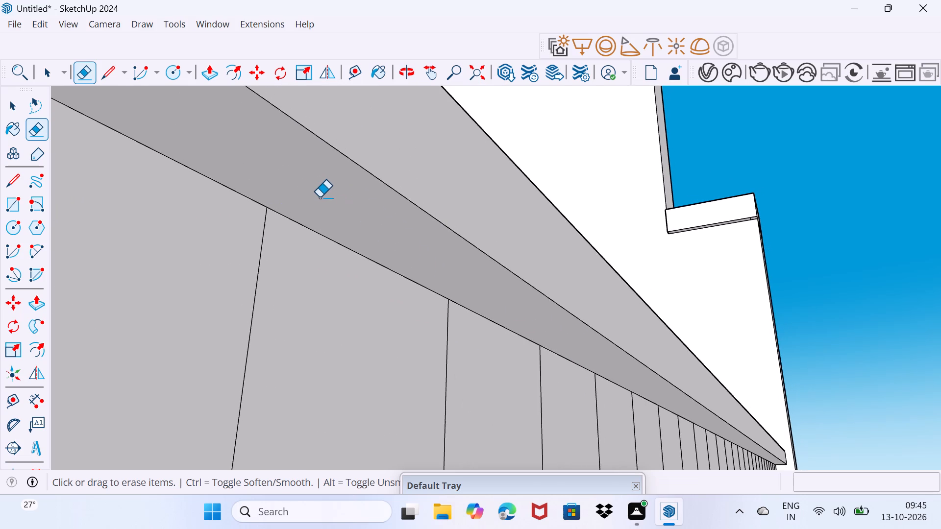
{"action": "middle_click_drag", "start_coordinate": [217, 161], "coordinate": [471, 305]}
{"action": "scroll", "coordinate": [438, 289], "scroll_direction": "down", "scroll_amount": 4, "text": "shift"}
{"action": "scroll", "coordinate": [468, 298], "scroll_direction": "down", "scroll_amount": 5}
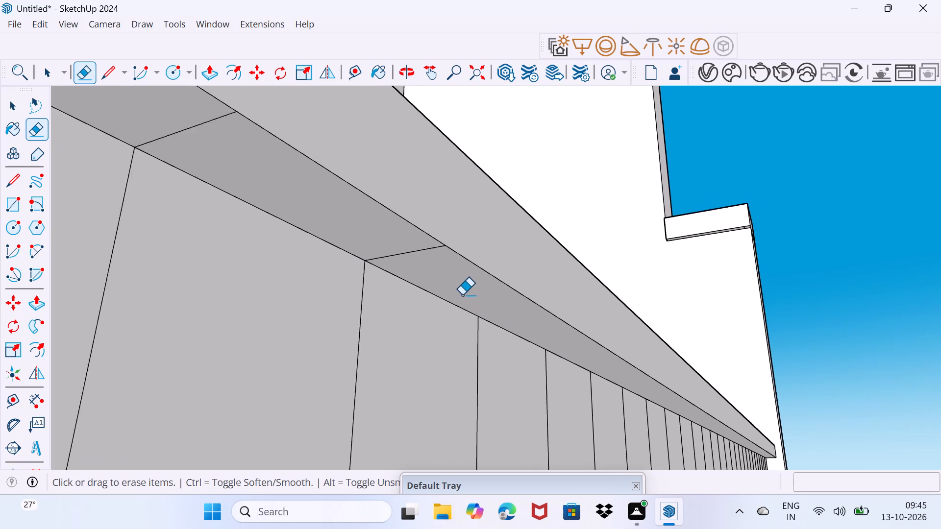
{"action": "scroll", "coordinate": [462, 295], "scroll_direction": "down", "scroll_amount": 2}
{"action": "left_click", "coordinate": [425, 270]}
{"action": "left_click_drag", "start_coordinate": [282, 179], "coordinate": [305, 203]}
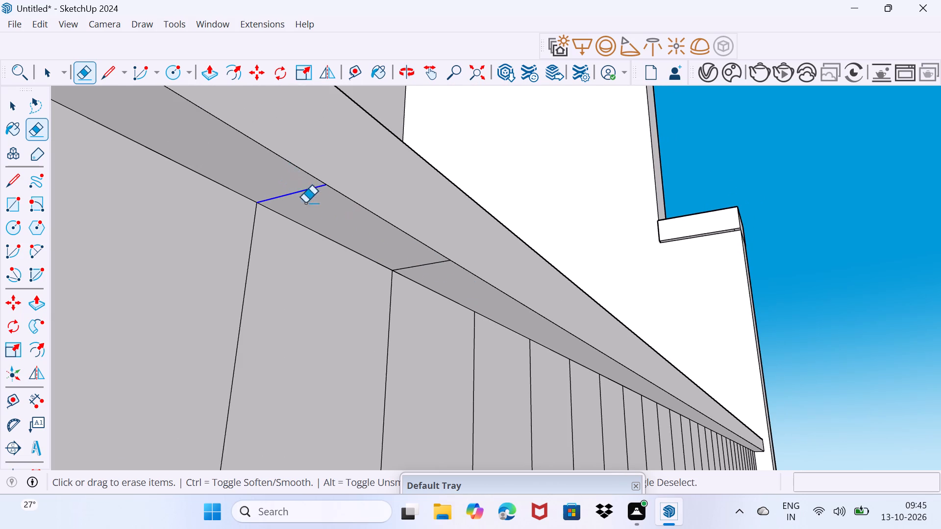
{"action": "left_click_drag", "start_coordinate": [305, 203], "coordinate": [433, 275]}
{"action": "scroll", "coordinate": [202, 208], "scroll_direction": "down", "scroll_amount": 3}
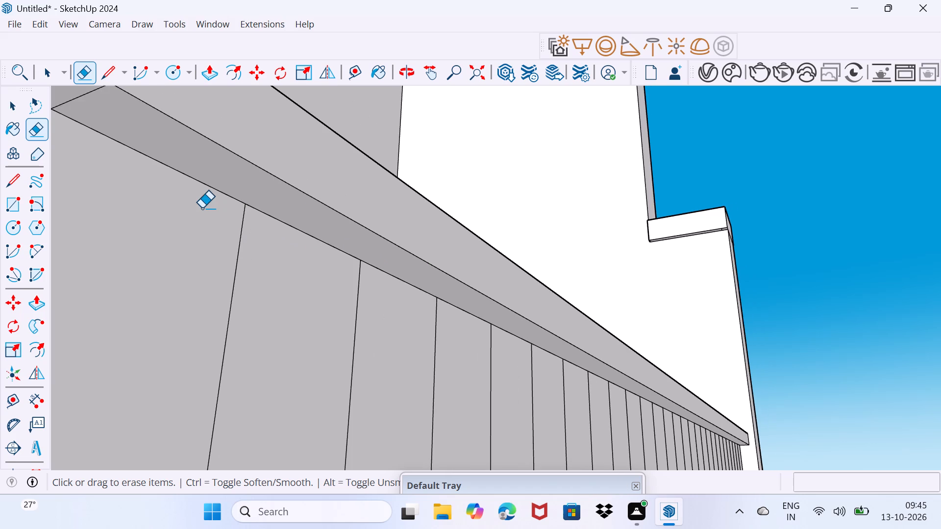
{"action": "middle_click_drag", "start_coordinate": [201, 208], "coordinate": [527, 395]}
{"action": "left_click_drag", "start_coordinate": [289, 237], "coordinate": [520, 347]}
{"action": "scroll", "coordinate": [169, 225], "scroll_direction": "down", "scroll_amount": 3}
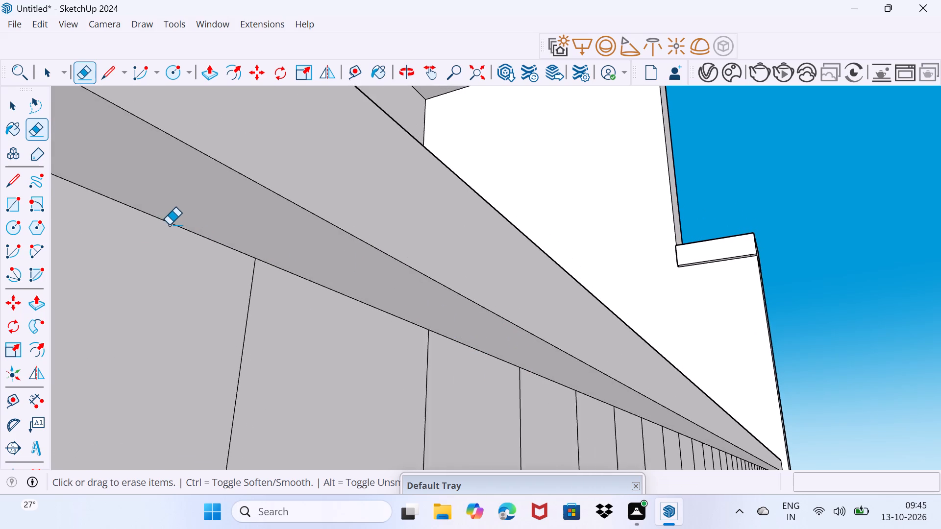
Erase the following three slat-division edges crossing the ledge's underside.
{"action": "middle_click_drag", "start_coordinate": [162, 223], "coordinate": [427, 323], "text": "shift"}
{"action": "scroll", "coordinate": [427, 323], "scroll_direction": "down", "scroll_amount": 3, "text": "shift"}
{"action": "left_click", "coordinate": [368, 260]}
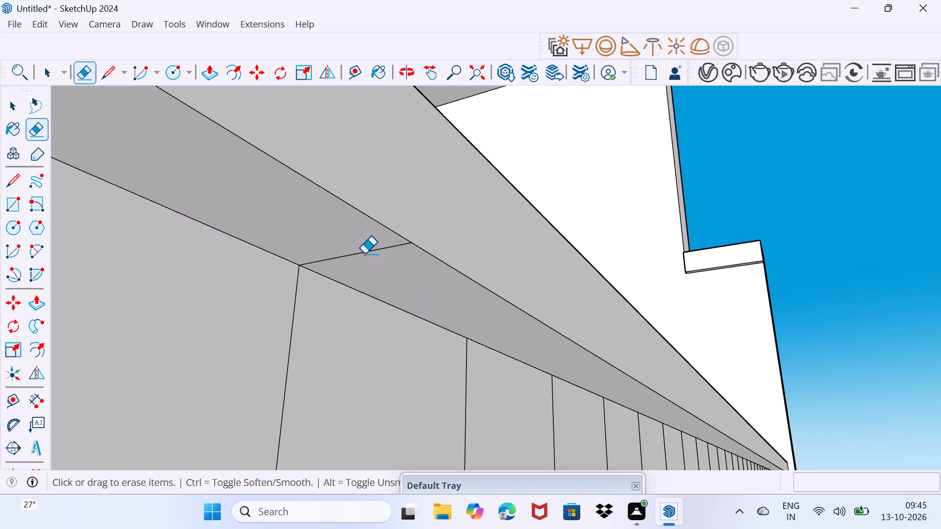
{"action": "left_click", "coordinate": [364, 254]}
{"action": "scroll", "coordinate": [264, 243], "scroll_direction": "down", "scroll_amount": 4}
{"action": "middle_click_drag", "start_coordinate": [193, 219], "coordinate": [445, 335]}
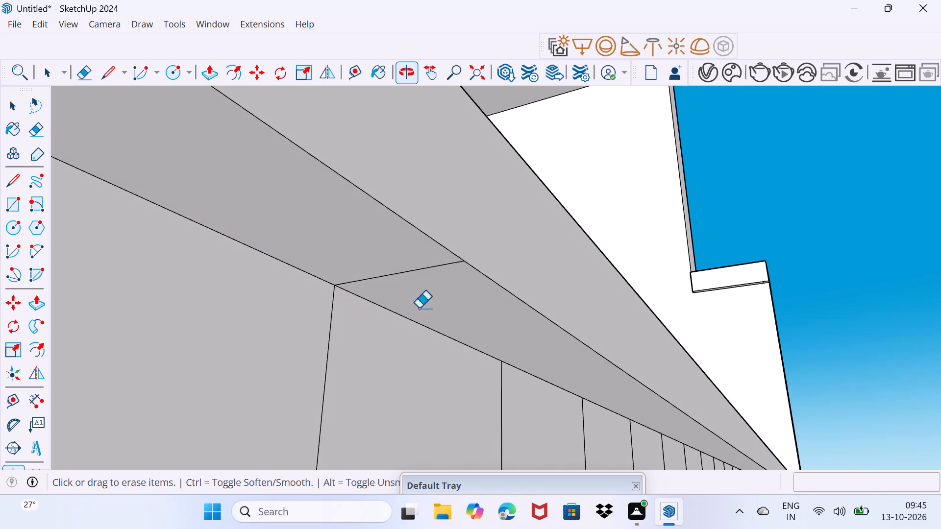
{"action": "left_click", "coordinate": [402, 275]}
{"action": "left_click_drag", "start_coordinate": [397, 267], "coordinate": [402, 283]}
{"action": "scroll", "coordinate": [384, 271], "scroll_direction": "down", "scroll_amount": 2}
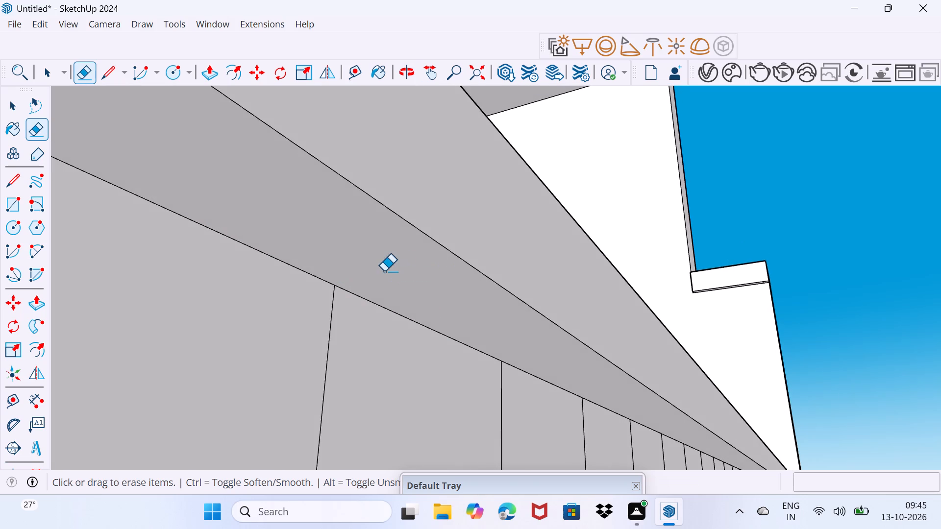
{"action": "scroll", "coordinate": [384, 271], "scroll_direction": "down", "scroll_amount": 2}
{"action": "scroll", "coordinate": [330, 258], "scroll_direction": "down", "scroll_amount": 3}
{"action": "left_click_drag", "start_coordinate": [189, 165], "coordinate": [194, 178]}
{"action": "scroll", "coordinate": [192, 177], "scroll_direction": "down", "scroll_amount": 5}
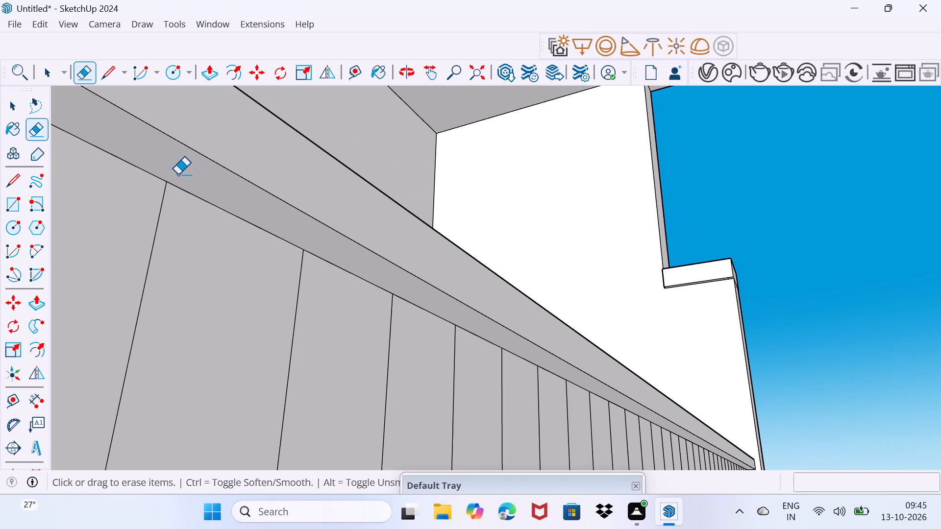
Continue along the ledge and erase three more cross edges on its underside.
{"action": "middle_click_drag", "start_coordinate": [176, 174], "coordinate": [485, 338]}
{"action": "left_click_drag", "start_coordinate": [378, 271], "coordinate": [389, 285]}
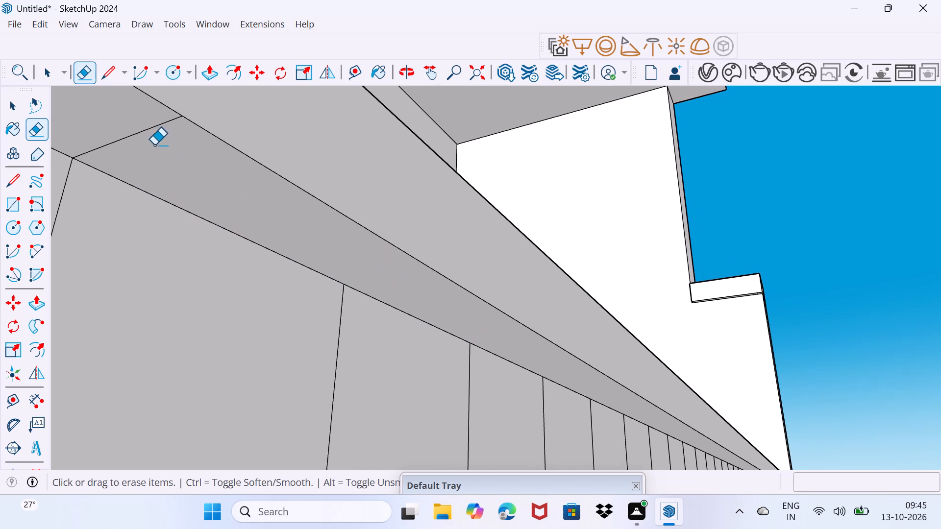
{"action": "left_click_drag", "start_coordinate": [136, 129], "coordinate": [141, 139]}
{"action": "scroll", "coordinate": [141, 141], "scroll_direction": "down", "scroll_amount": 3}
{"action": "middle_click_drag", "start_coordinate": [128, 142], "coordinate": [509, 373]}
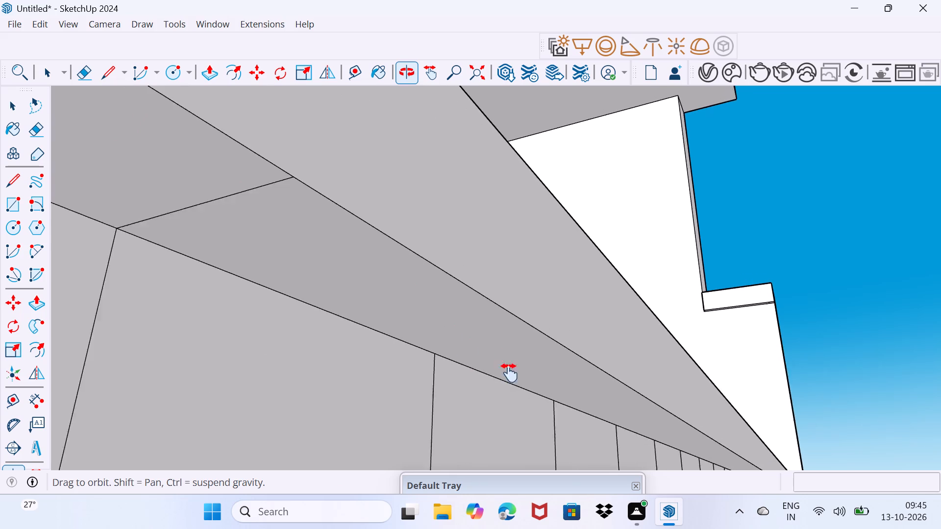
{"action": "middle_click_drag", "start_coordinate": [509, 373], "coordinate": [512, 375]}
{"action": "left_click_drag", "start_coordinate": [273, 243], "coordinate": [295, 271]}
Erase the next two leftover edges crossing the ledge's underside above the slats.
{"action": "scroll", "coordinate": [275, 261], "scroll_direction": "down", "scroll_amount": 12}
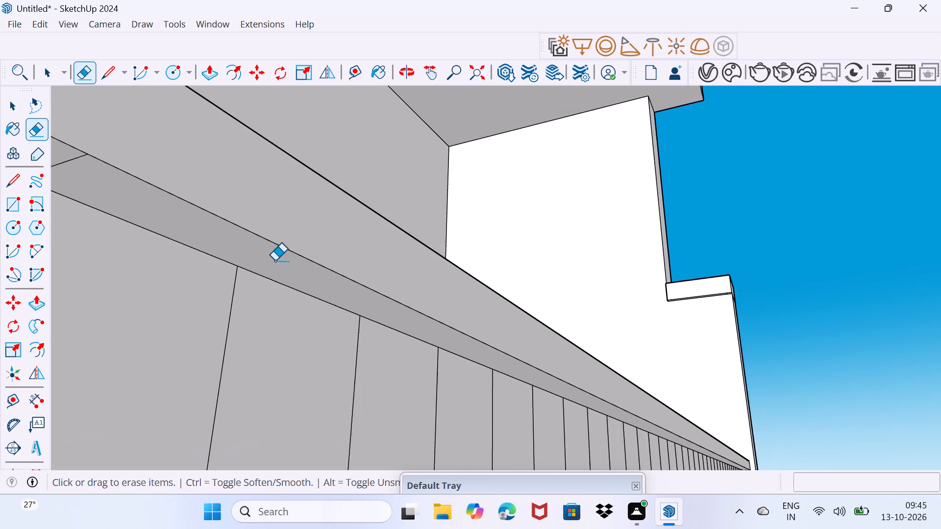
{"action": "scroll", "coordinate": [275, 261], "scroll_direction": "down", "scroll_amount": 5}
{"action": "middle_click_drag", "start_coordinate": [207, 258], "coordinate": [498, 320]}
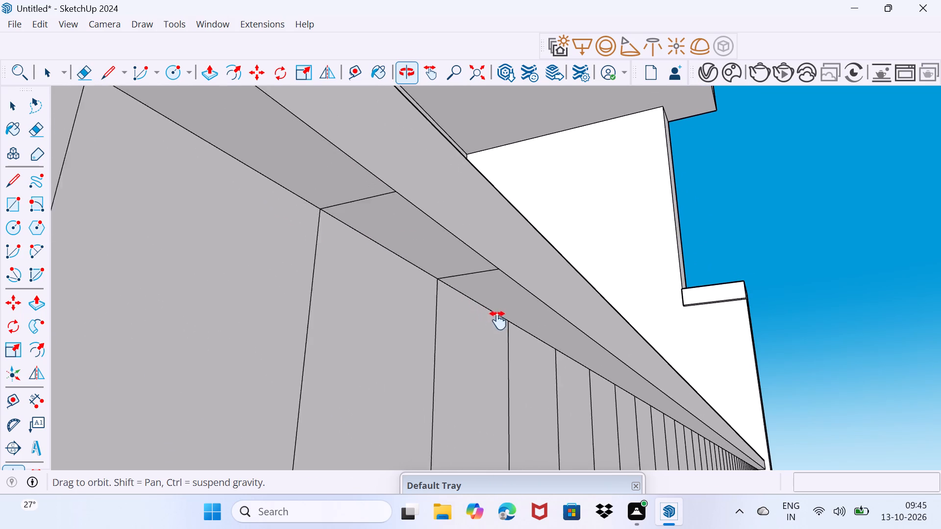
{"action": "middle_click_drag", "start_coordinate": [498, 320], "coordinate": [499, 320]}
{"action": "left_click", "coordinate": [370, 205]}
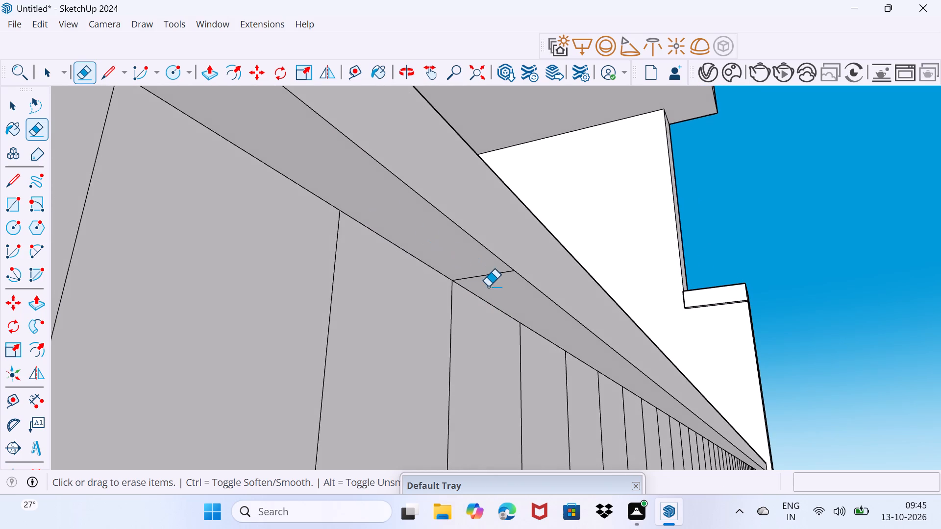
{"action": "left_click_drag", "start_coordinate": [485, 282], "coordinate": [480, 276]}
{"action": "left_click", "coordinate": [468, 273]}
Erase three further cross edges on the ledge's underside beyond the cleaned stretch.
{"action": "scroll", "coordinate": [400, 268], "scroll_direction": "down", "scroll_amount": 7}
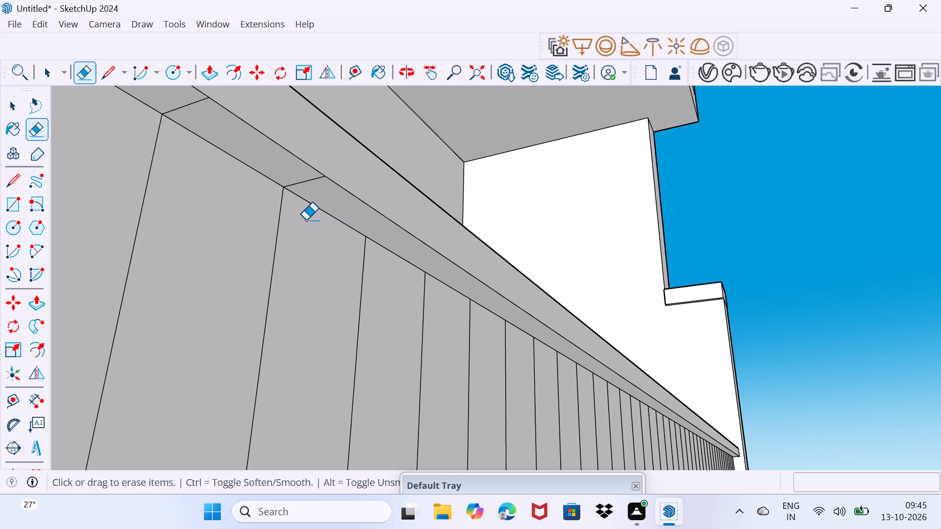
{"action": "scroll", "coordinate": [306, 220], "scroll_direction": "up", "scroll_amount": 3}
{"action": "middle_click_drag", "start_coordinate": [293, 194], "coordinate": [401, 289], "text": "shift"}
{"action": "left_click", "coordinate": [403, 270]}
{"action": "left_click", "coordinate": [291, 185]}
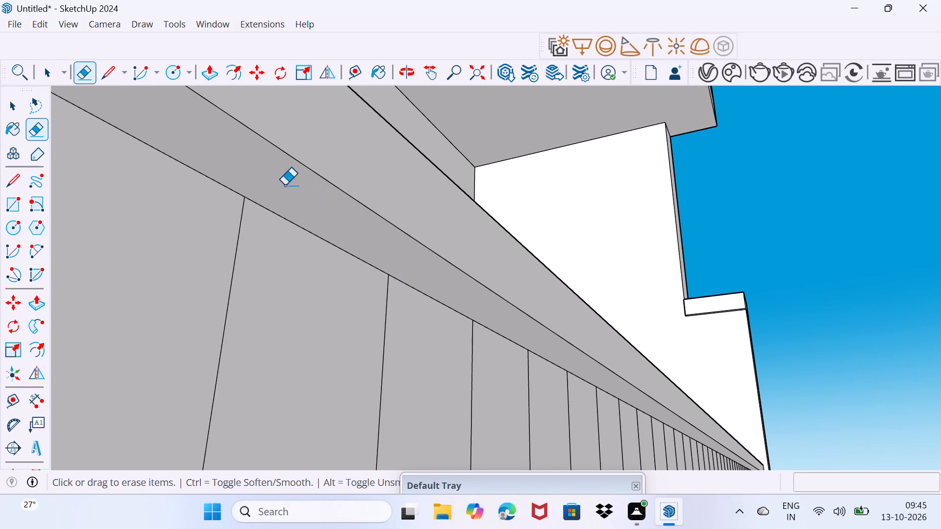
{"action": "scroll", "coordinate": [221, 190], "scroll_direction": "down", "scroll_amount": 4}
{"action": "middle_click_drag", "start_coordinate": [166, 157], "coordinate": [377, 290], "text": "shift"}
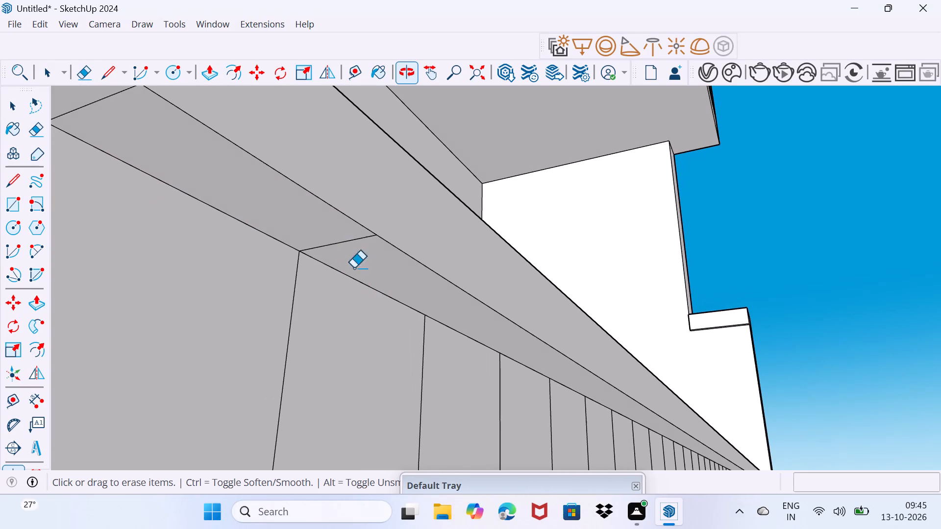
{"action": "left_click", "coordinate": [331, 246]}
Erase the next four slat-division edges across the underside of the ledge.
{"action": "scroll", "coordinate": [298, 238], "scroll_direction": "down", "scroll_amount": 4}
{"action": "middle_click_drag", "start_coordinate": [215, 202], "coordinate": [235, 222]}
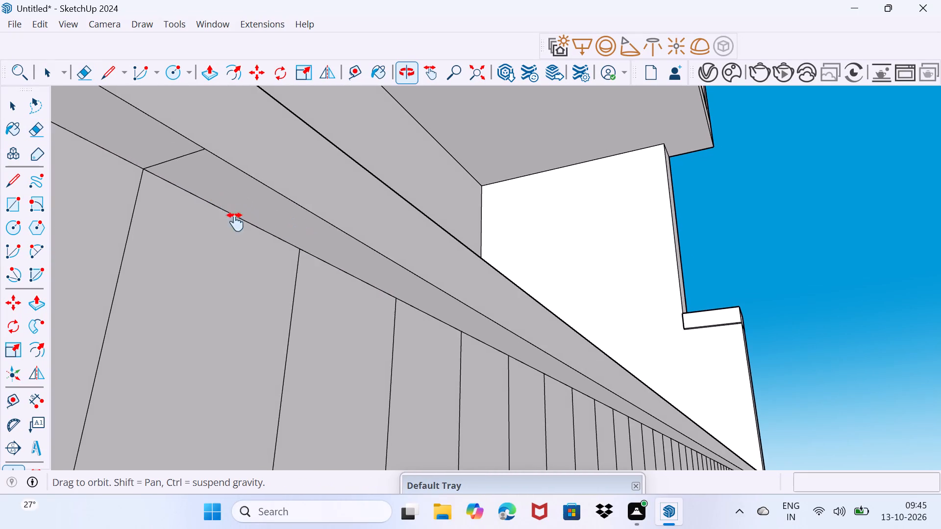
{"action": "middle_click_drag", "start_coordinate": [235, 222], "coordinate": [459, 349]}
{"action": "left_click", "coordinate": [447, 328]}
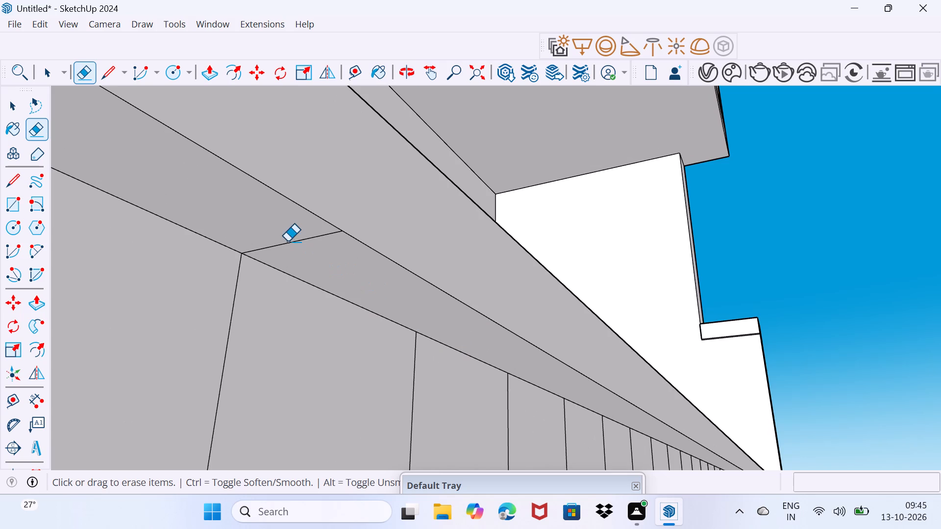
{"action": "left_click", "coordinate": [288, 241]}
{"action": "scroll", "coordinate": [277, 242], "scroll_direction": "down", "scroll_amount": 4}
{"action": "middle_click_drag", "start_coordinate": [221, 232], "coordinate": [482, 348]}
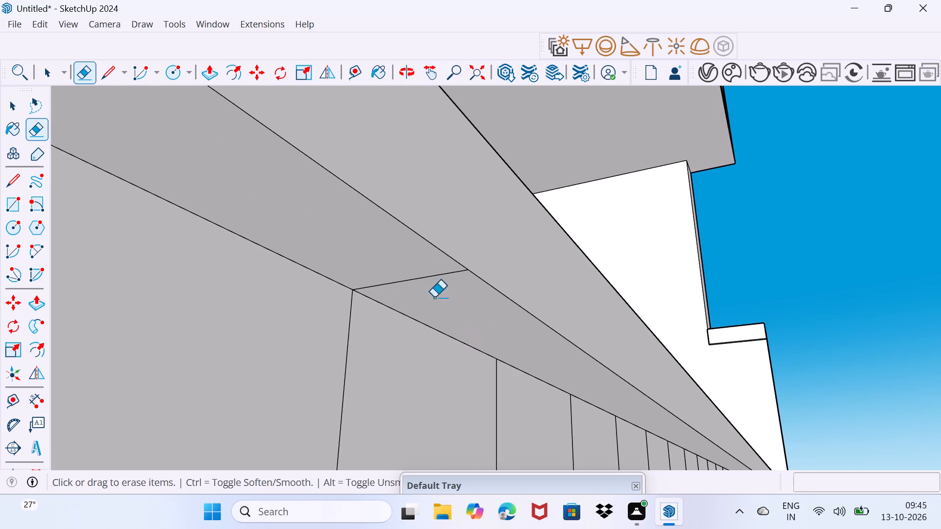
{"action": "left_click", "coordinate": [415, 283]}
{"action": "scroll", "coordinate": [305, 239], "scroll_direction": "down", "scroll_amount": 9}
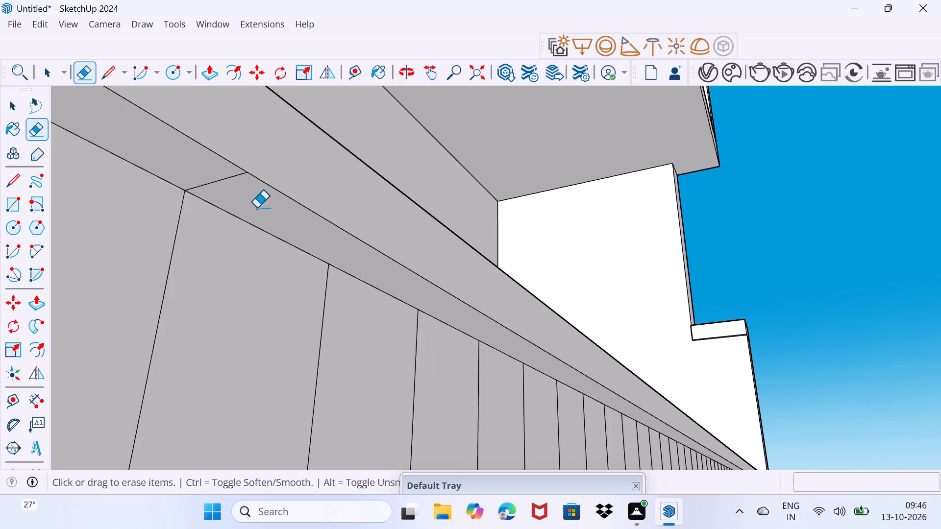
{"action": "left_click", "coordinate": [218, 181]}
Erase the last five cross edges on the underside, up to the end of the ledge.
{"action": "scroll", "coordinate": [208, 177], "scroll_direction": "down", "scroll_amount": 4}
{"action": "middle_click_drag", "start_coordinate": [183, 177], "coordinate": [183, 181]}
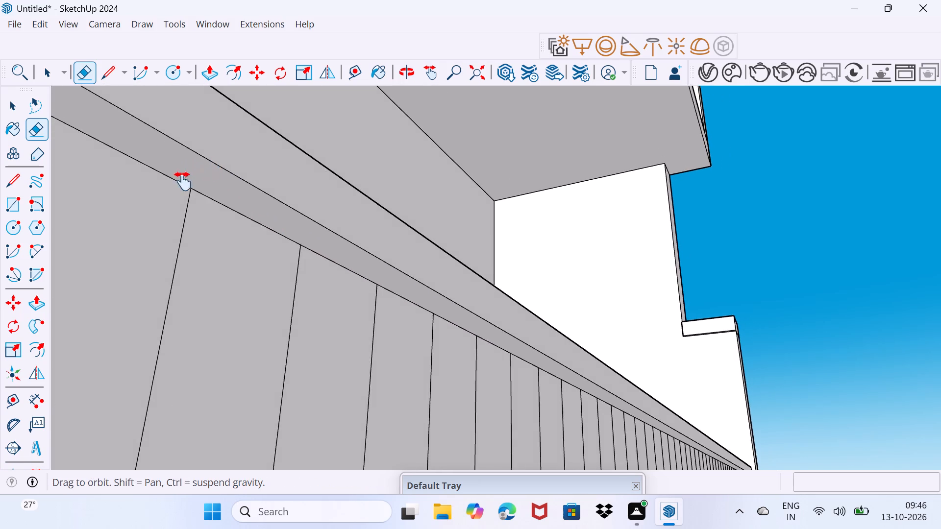
{"action": "middle_click_drag", "start_coordinate": [183, 181], "coordinate": [470, 320]}
{"action": "left_click", "coordinate": [396, 271]}
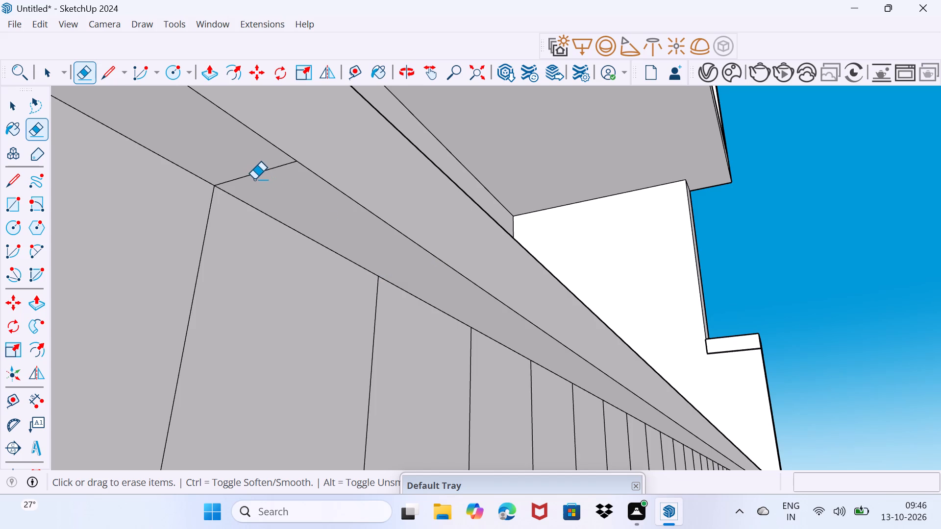
{"action": "left_click", "coordinate": [253, 177]}
{"action": "scroll", "coordinate": [204, 162], "scroll_direction": "down", "scroll_amount": 4}
{"action": "middle_click_drag", "start_coordinate": [194, 158], "coordinate": [479, 348]}
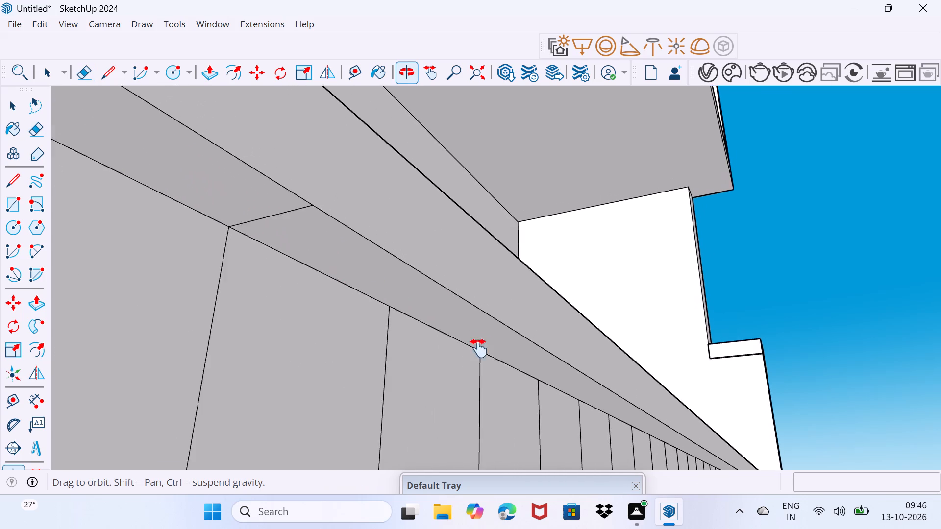
{"action": "middle_click_drag", "start_coordinate": [479, 348], "coordinate": [501, 350]}
{"action": "left_click", "coordinate": [436, 294]}
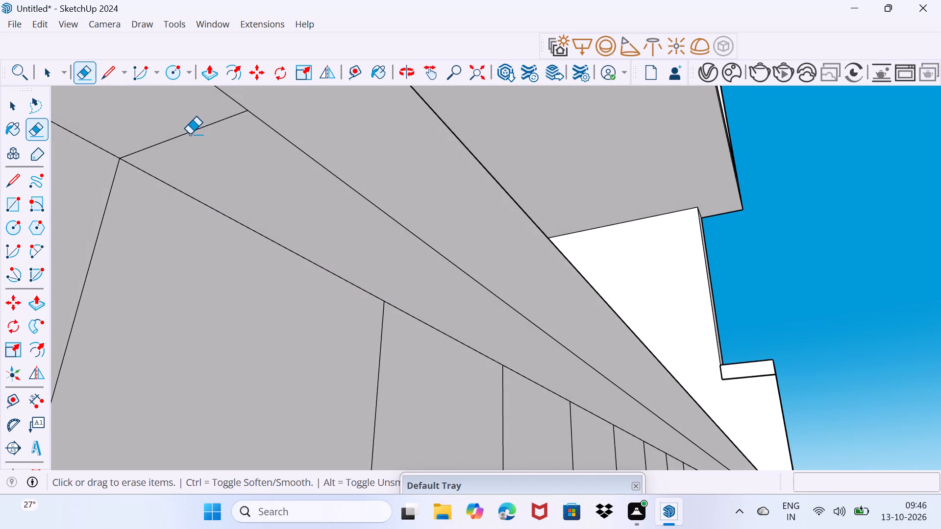
{"action": "left_click", "coordinate": [190, 134]}
{"action": "scroll", "coordinate": [183, 176], "scroll_direction": "down", "scroll_amount": 3}
{"action": "middle_click_drag", "start_coordinate": [183, 178], "coordinate": [520, 400]}
{"action": "scroll", "coordinate": [520, 400], "scroll_direction": "down", "scroll_amount": 2, "text": "shift"}
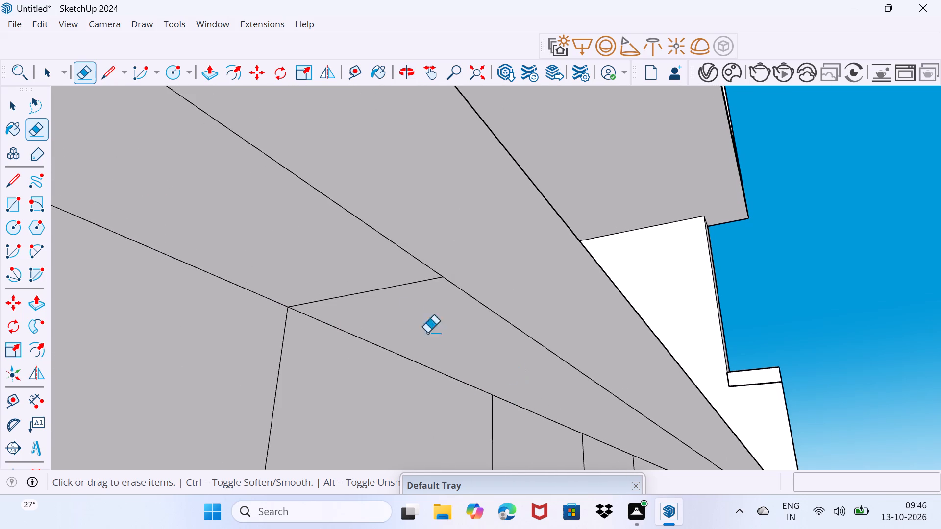
{"action": "left_click", "coordinate": [371, 289]}
Examine the ledge's underside and the full slat band from the other end and from the front for leftover edges.
{"action": "scroll", "coordinate": [281, 268], "scroll_direction": "down", "scroll_amount": 1}
{"action": "middle_click_drag", "start_coordinate": [235, 252], "coordinate": [566, 400]}
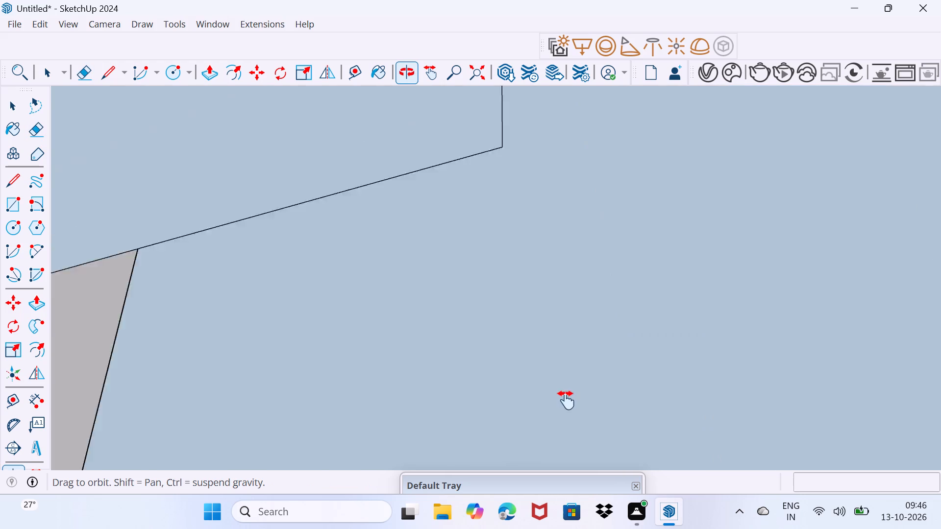
{"action": "middle_click_drag", "start_coordinate": [566, 400], "coordinate": [288, 349]}
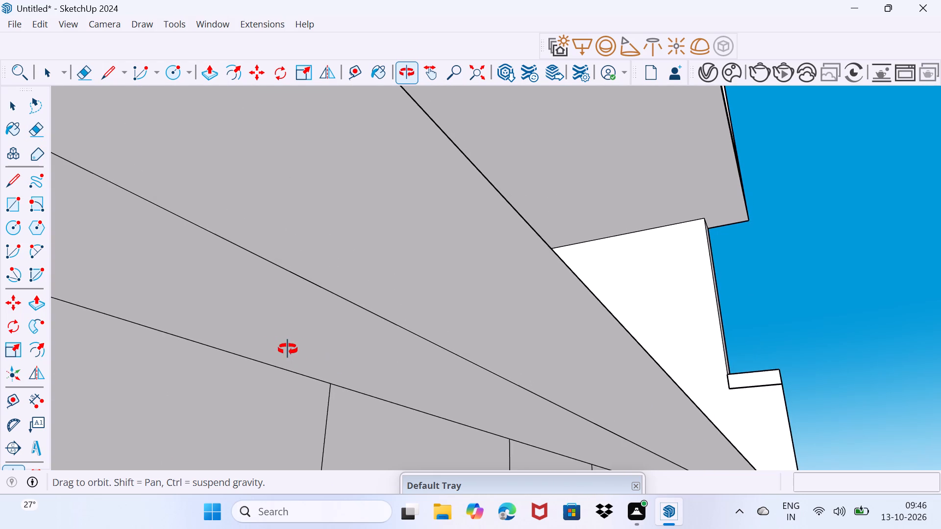
{"action": "middle_click_drag", "start_coordinate": [288, 349], "coordinate": [0, 353]}
{"action": "middle_click_drag", "start_coordinate": [268, 376], "coordinate": [100, 381]}
{"action": "scroll", "coordinate": [101, 380], "scroll_direction": "down", "scroll_amount": 6}
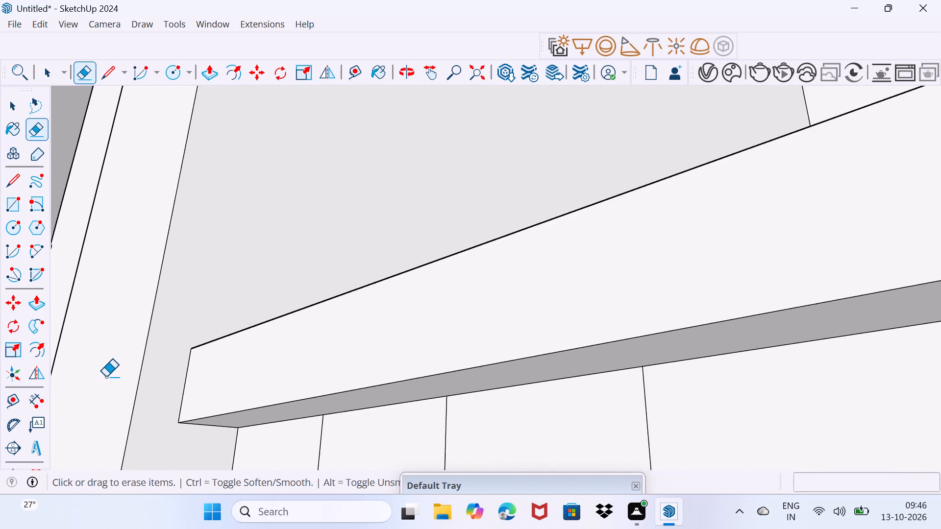
{"action": "scroll", "coordinate": [106, 377], "scroll_direction": "down", "scroll_amount": 20}
{"action": "scroll", "coordinate": [106, 377], "scroll_direction": "down", "scroll_amount": 12}
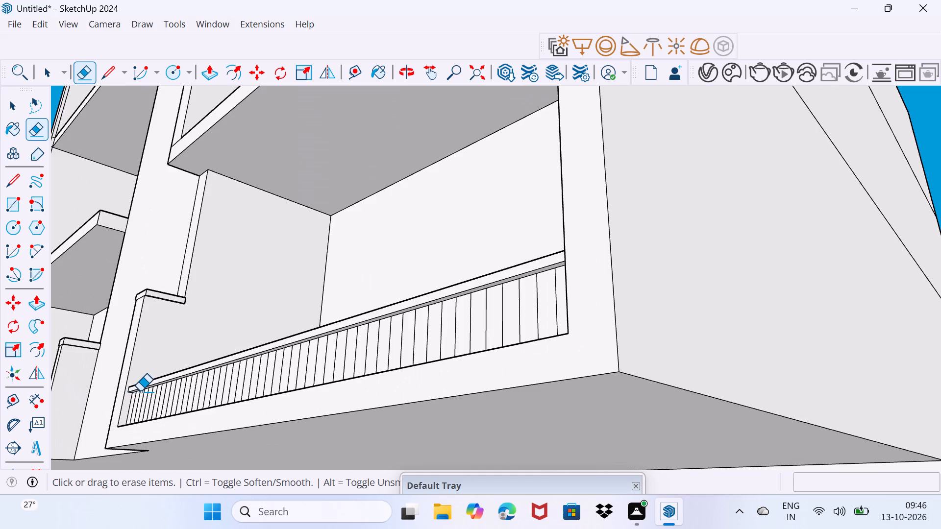
{"action": "scroll", "coordinate": [140, 391], "scroll_direction": "down", "scroll_amount": 2}
{"action": "middle_click_drag", "start_coordinate": [149, 397], "coordinate": [452, 444]}
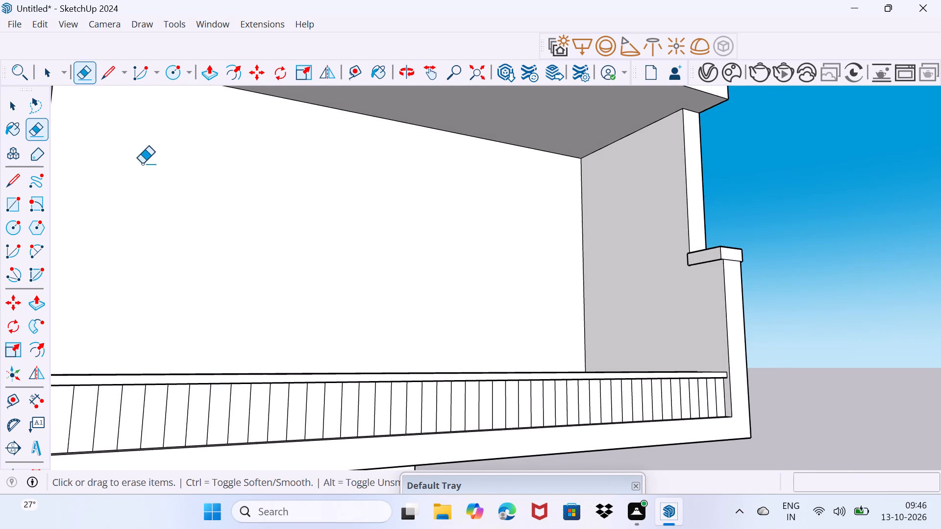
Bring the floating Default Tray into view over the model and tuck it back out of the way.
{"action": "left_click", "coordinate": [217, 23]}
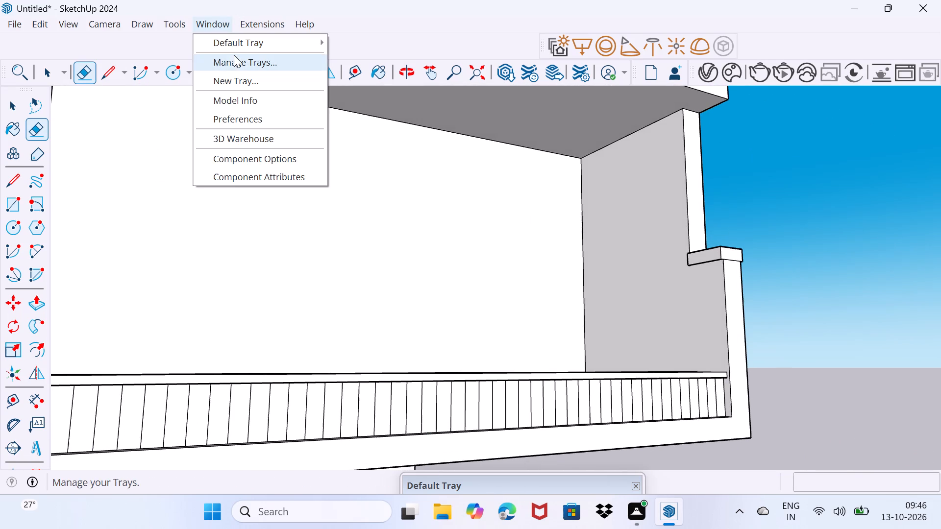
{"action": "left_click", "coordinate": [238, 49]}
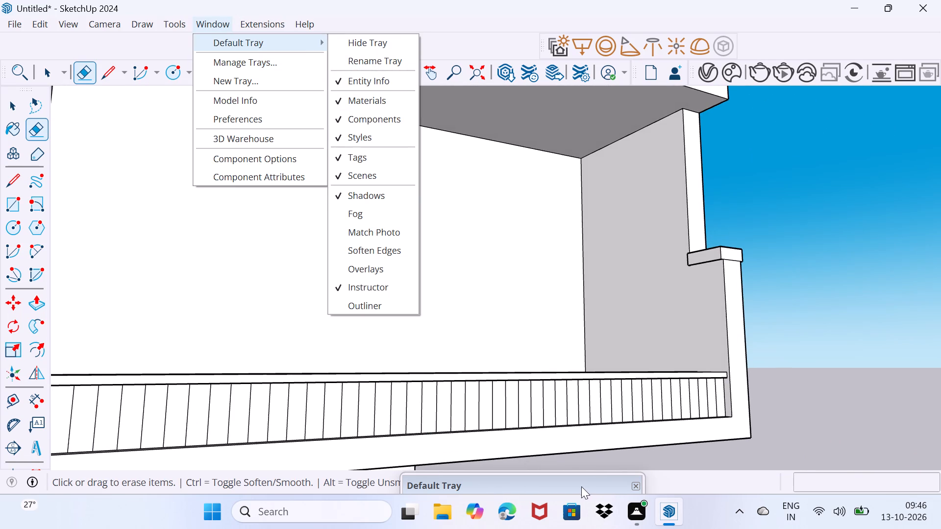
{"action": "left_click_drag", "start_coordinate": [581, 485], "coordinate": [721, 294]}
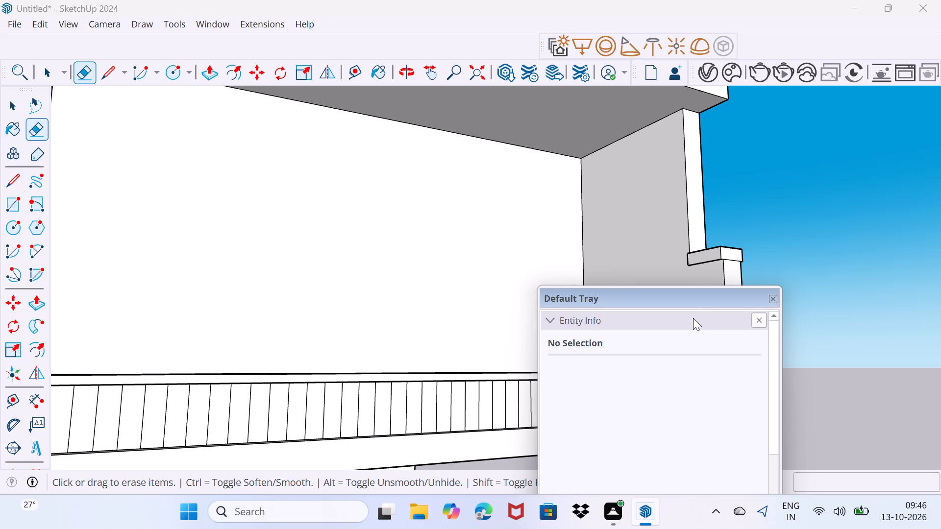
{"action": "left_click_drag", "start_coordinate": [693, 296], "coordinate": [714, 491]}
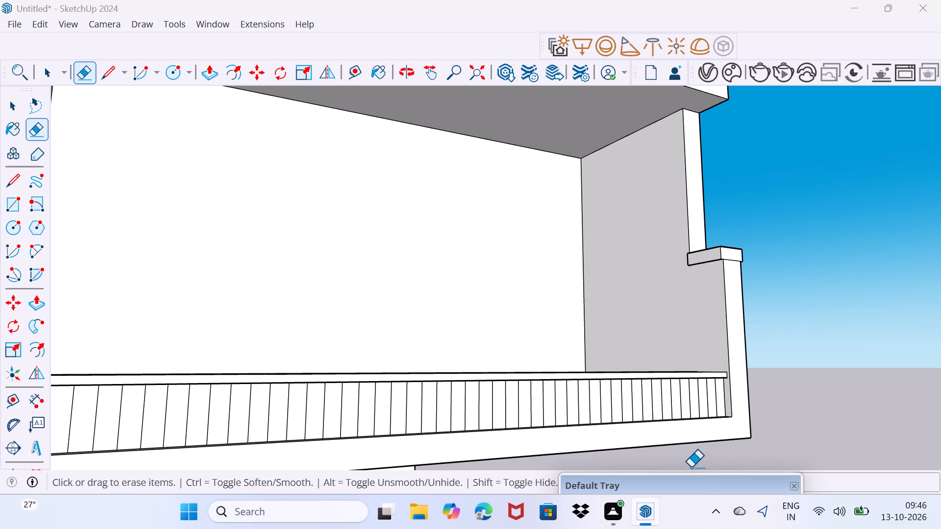
Examine the finished slat band from the front and compare it with the neighbouring bay's band across the facade.
{"action": "left_click_drag", "start_coordinate": [675, 483], "coordinate": [535, 493]}
{"action": "middle_click_drag", "start_coordinate": [470, 361], "coordinate": [295, 391]}
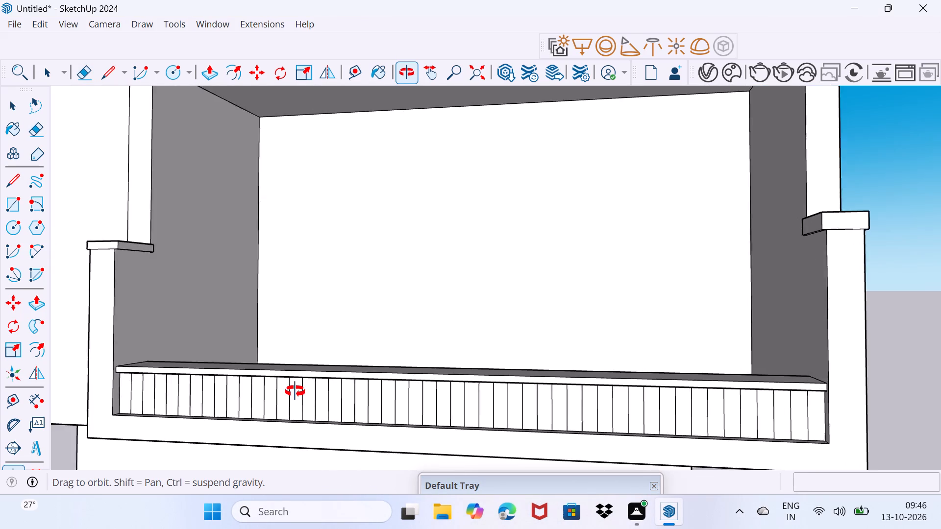
{"action": "middle_click_drag", "start_coordinate": [295, 391], "coordinate": [294, 393]}
{"action": "scroll", "coordinate": [294, 393], "scroll_direction": "down", "scroll_amount": 3}
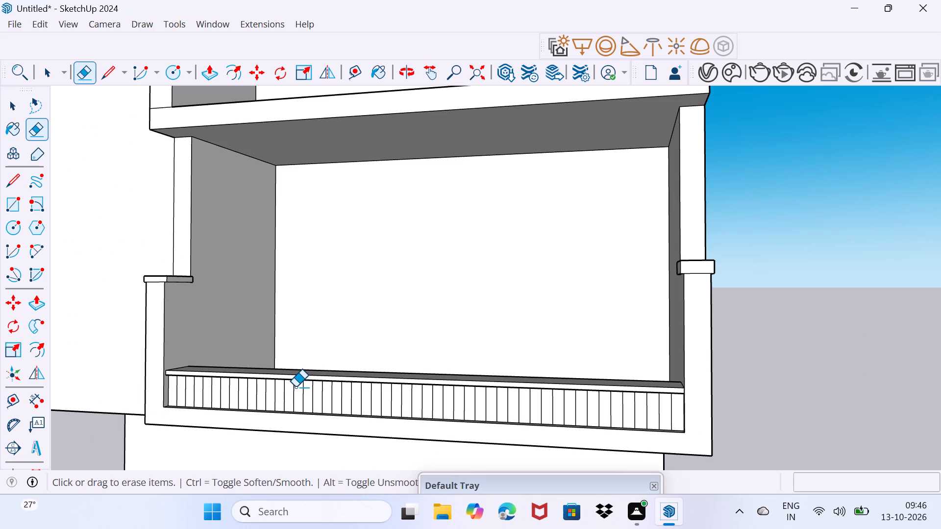
{"action": "key", "text": "space"}
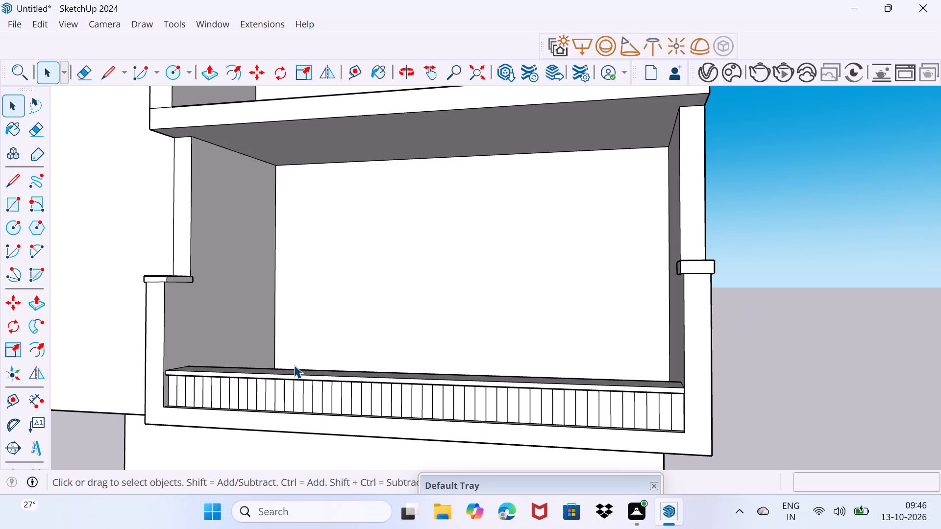
{"action": "scroll", "coordinate": [265, 348], "scroll_direction": "down", "scroll_amount": 1}
{"action": "middle_click_drag", "start_coordinate": [265, 348], "coordinate": [379, 351]}
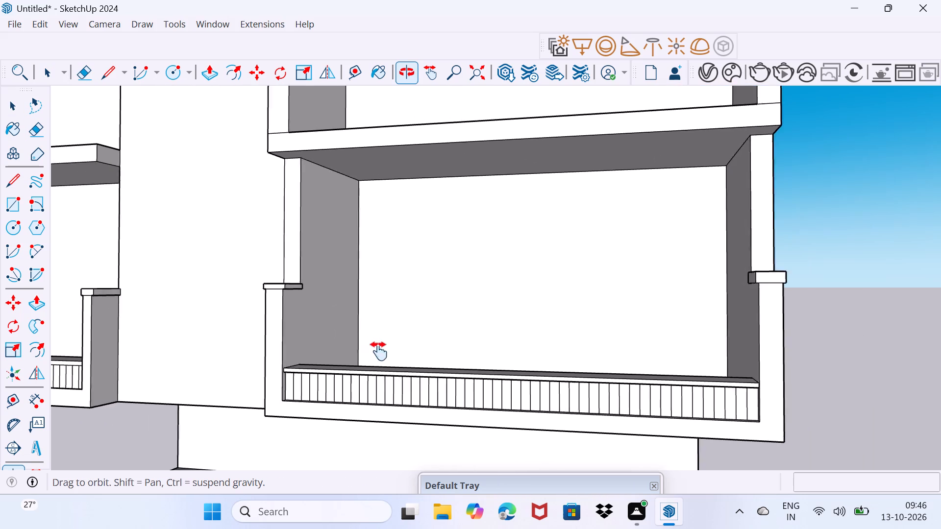
{"action": "middle_click_drag", "start_coordinate": [379, 351], "coordinate": [659, 365]}
{"action": "scroll", "coordinate": [659, 365], "scroll_direction": "down", "scroll_amount": 5}
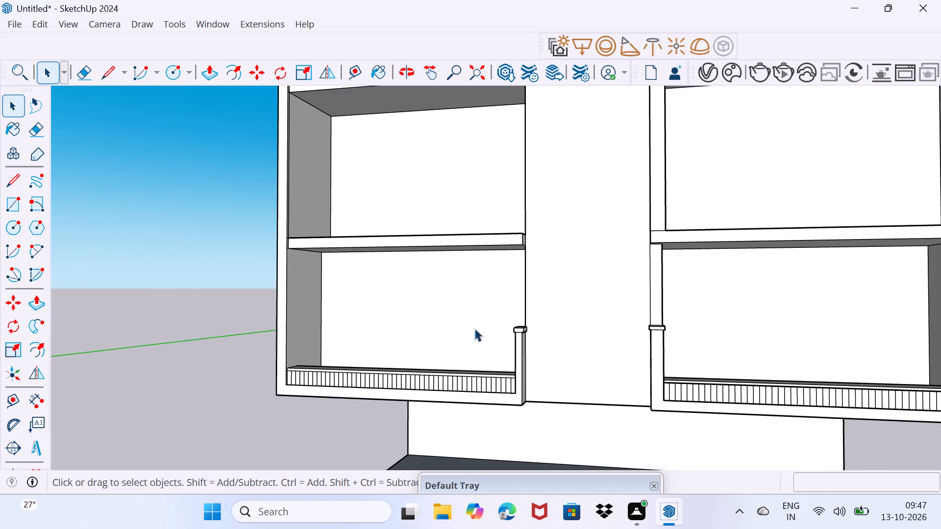
Draw a square of about 6 13/16" on top of the ledge, near its outer end in the other lower bay.
{"action": "scroll", "coordinate": [432, 323], "scroll_direction": "up", "scroll_amount": 2}
{"action": "middle_click_drag", "start_coordinate": [430, 323], "coordinate": [516, 368]}
{"action": "scroll", "coordinate": [378, 370], "scroll_direction": "up", "scroll_amount": 2}
{"action": "middle_click_drag", "start_coordinate": [243, 386], "coordinate": [248, 408]}
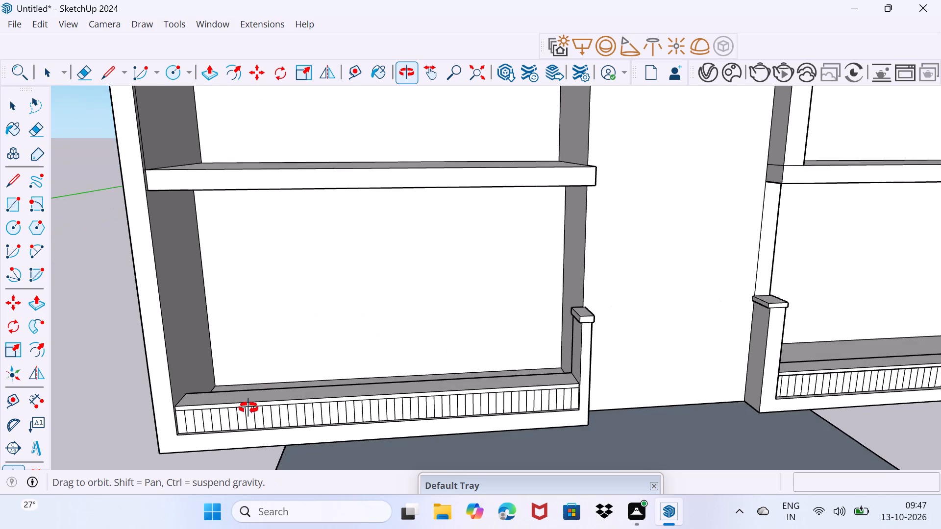
{"action": "middle_click_drag", "start_coordinate": [248, 408], "coordinate": [272, 422]}
{"action": "key", "text": "r"}
{"action": "scroll", "coordinate": [209, 426], "scroll_direction": "up", "scroll_amount": 2}
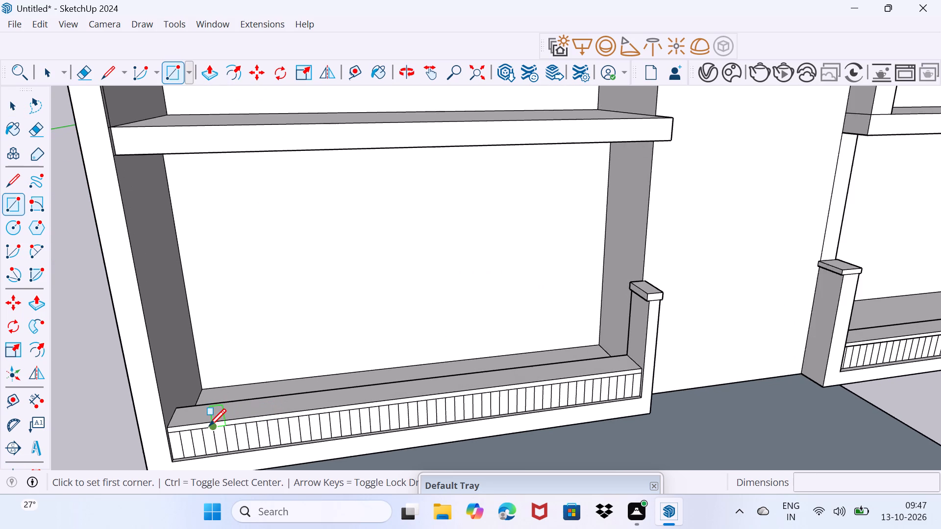
{"action": "scroll", "coordinate": [209, 426], "scroll_direction": "up", "scroll_amount": 1}
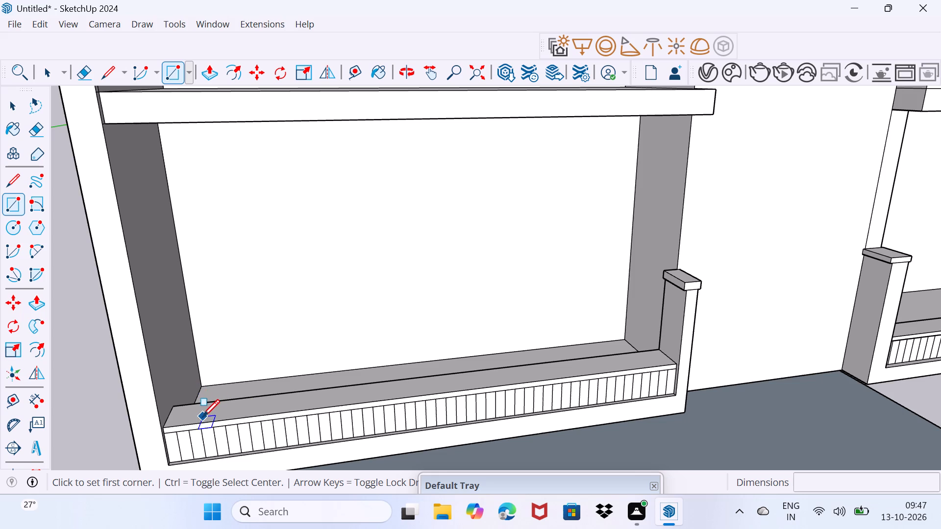
{"action": "scroll", "coordinate": [202, 416], "scroll_direction": "up", "scroll_amount": 6}
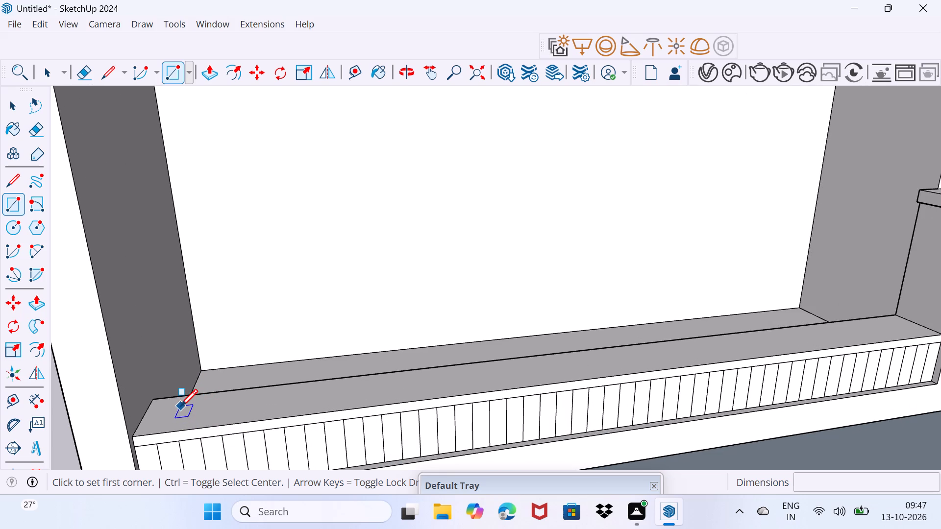
{"action": "left_click", "coordinate": [180, 406]}
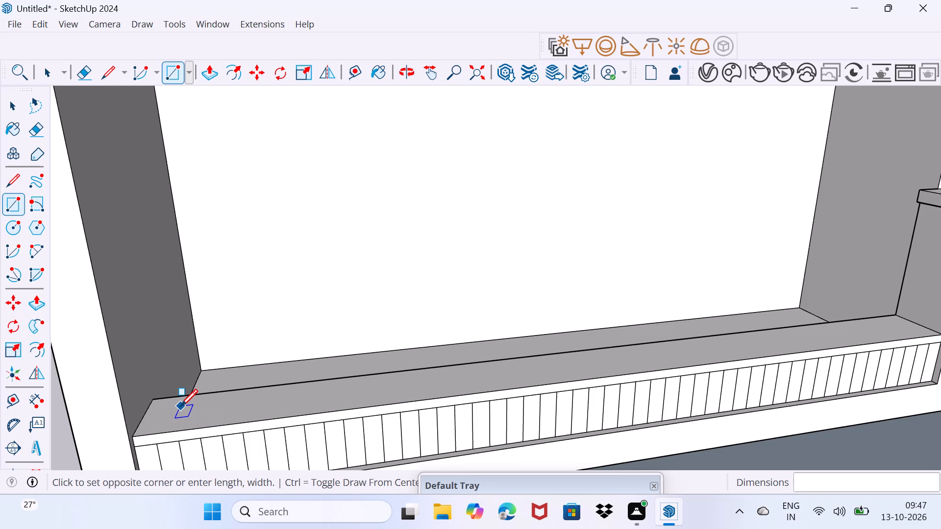
{"action": "left_click", "coordinate": [213, 418]}
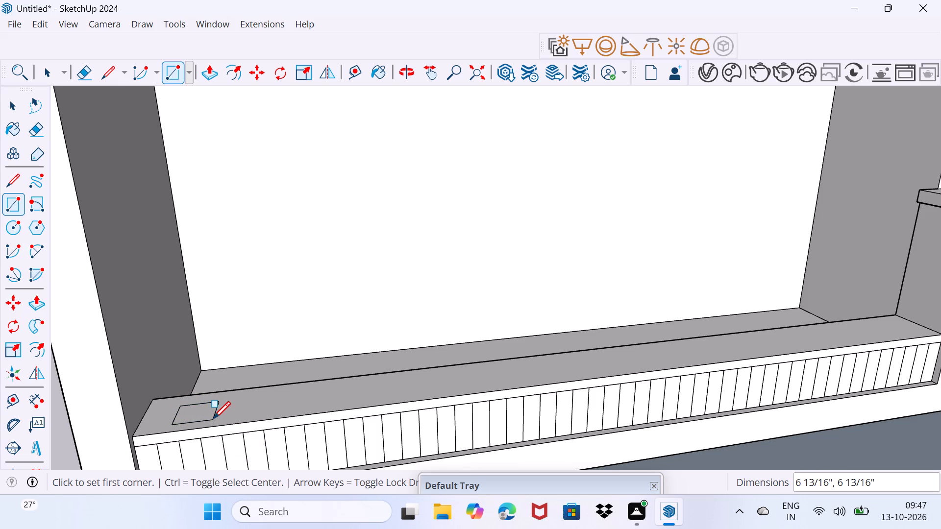
Copy the square's four edges about 3' 5 1/8" along the ledge and divide the distance into 3 equal spacings.
{"action": "key", "text": "space"}
{"action": "left_click", "coordinate": [205, 420]}
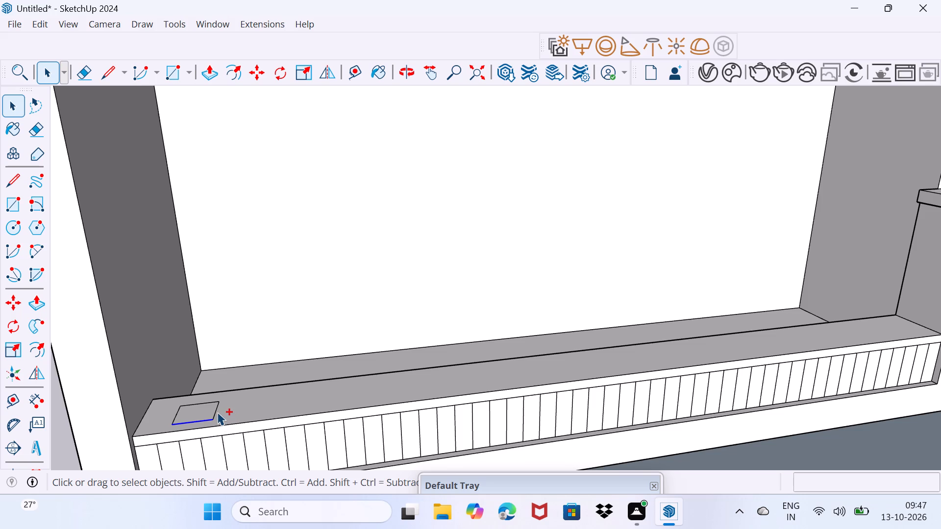
{"action": "left_click", "coordinate": [217, 412], "text": "ctrl"}
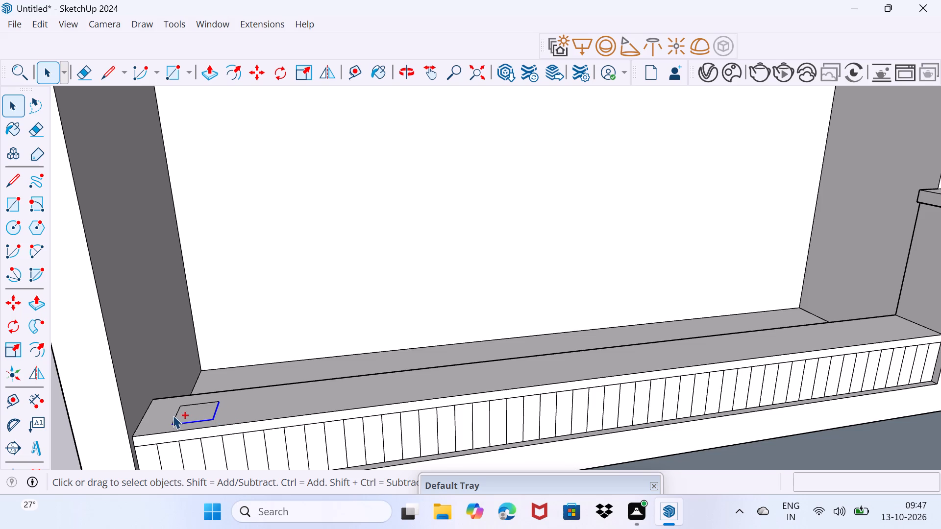
{"action": "left_click", "coordinate": [176, 417], "text": "ctrl"}
{"action": "left_click", "coordinate": [196, 405], "text": "ctrl"}
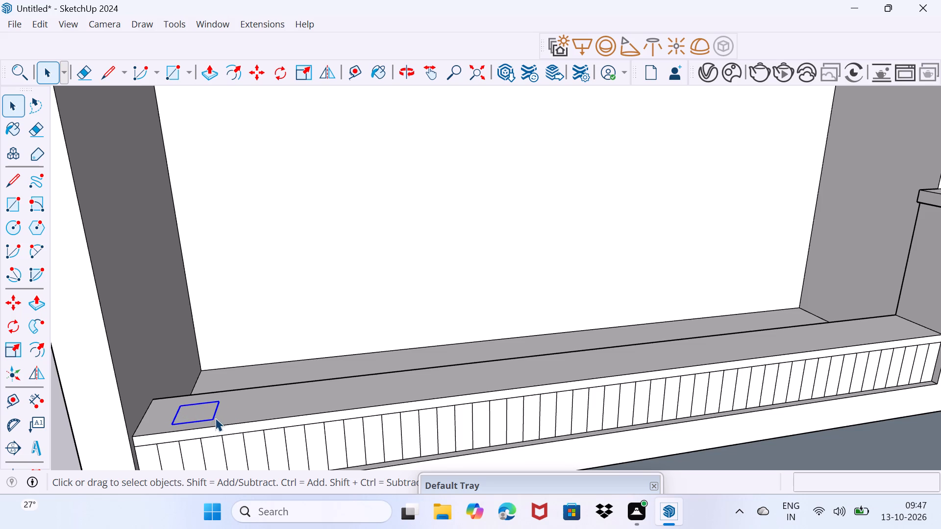
{"action": "key", "text": "m"}
{"action": "left_click", "coordinate": [216, 423]}
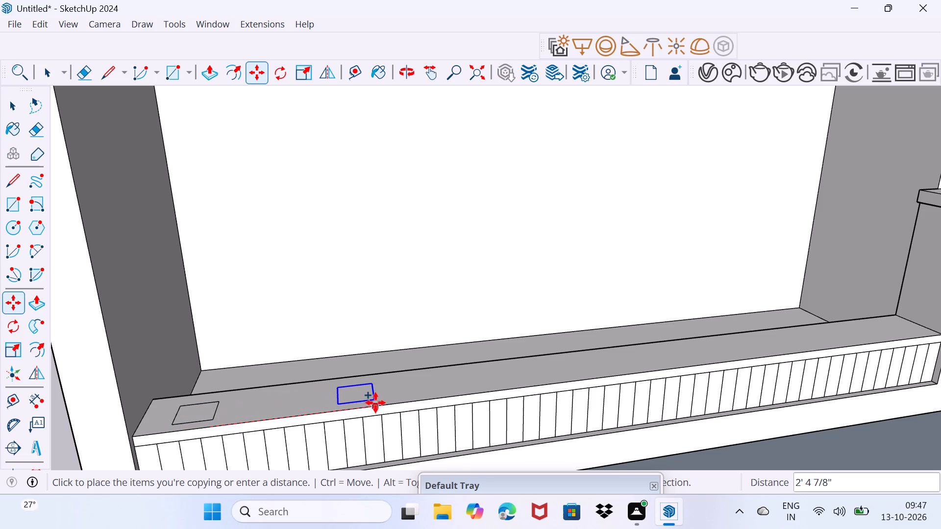
{"action": "left_click", "coordinate": [439, 397]}
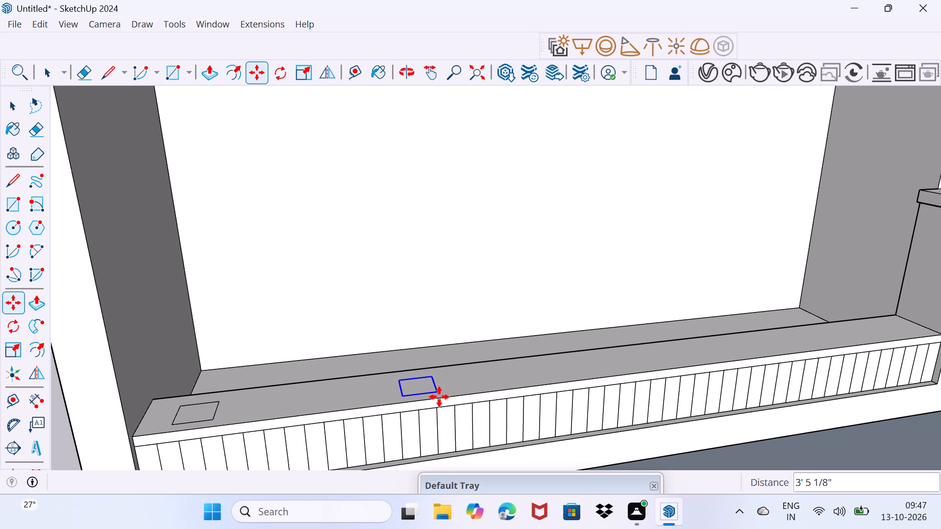
{"action": "key", "text": "slash"}
{"action": "key", "text": "3"}
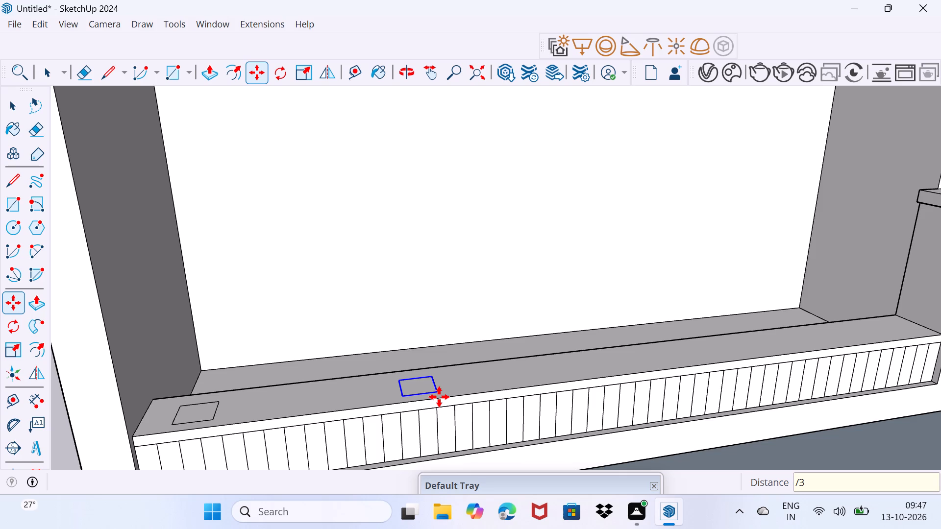
{"action": "key", "text": "Return"}
{"action": "key", "text": "space"}
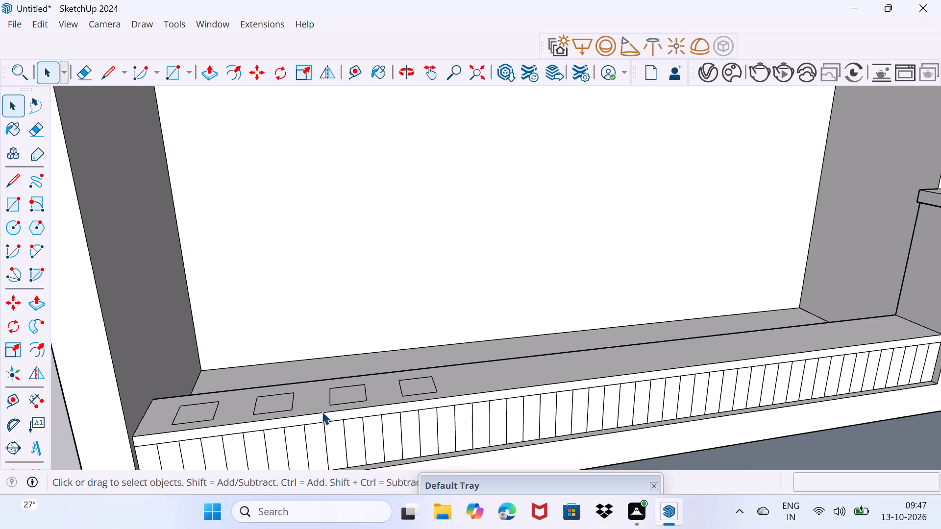
Push/Pull the first square up about 27' 8 1/16" through the floors to the underside of the roof slab.
{"action": "scroll", "coordinate": [322, 412], "scroll_direction": "down", "scroll_amount": 3}
{"action": "middle_click_drag", "start_coordinate": [278, 410], "coordinate": [283, 384]}
{"action": "scroll", "coordinate": [283, 384], "scroll_direction": "down", "scroll_amount": 3}
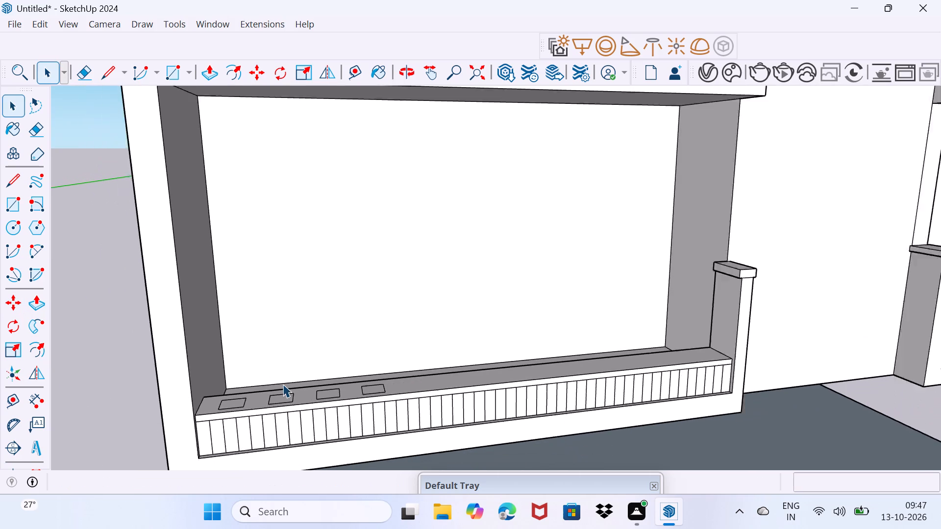
{"action": "scroll", "coordinate": [283, 384], "scroll_direction": "down", "scroll_amount": 2}
{"action": "scroll", "coordinate": [249, 386], "scroll_direction": "up", "scroll_amount": 6}
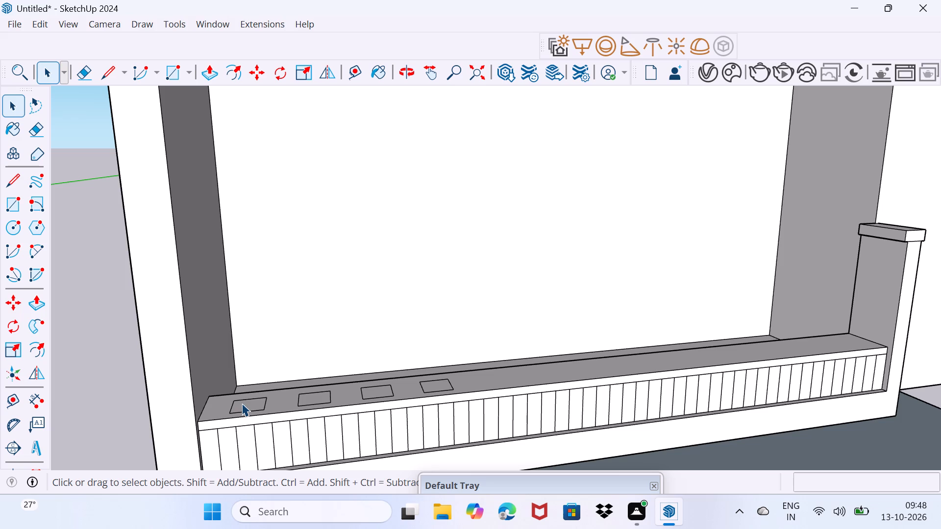
{"action": "left_click", "coordinate": [242, 404]}
{"action": "key", "text": "p"}
{"action": "left_click", "coordinate": [243, 405]}
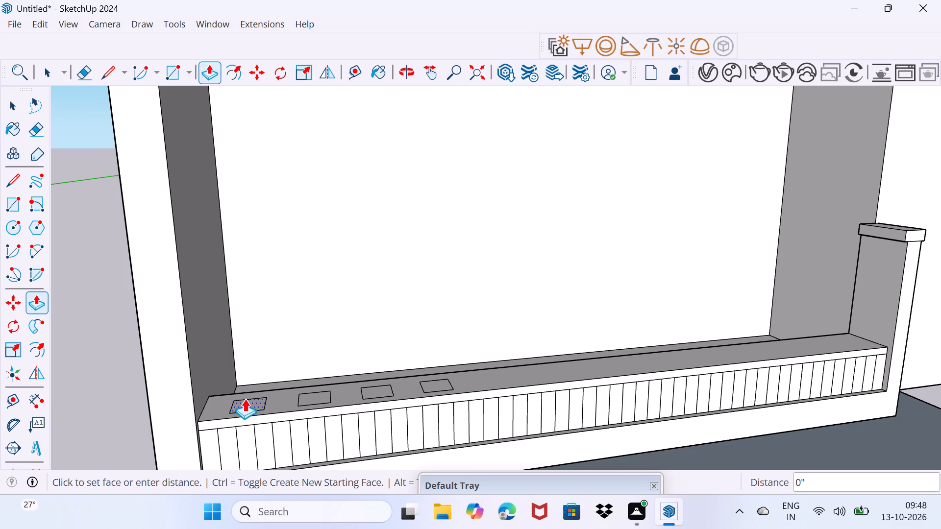
{"action": "scroll", "coordinate": [256, 297], "scroll_direction": "down", "scroll_amount": 12}
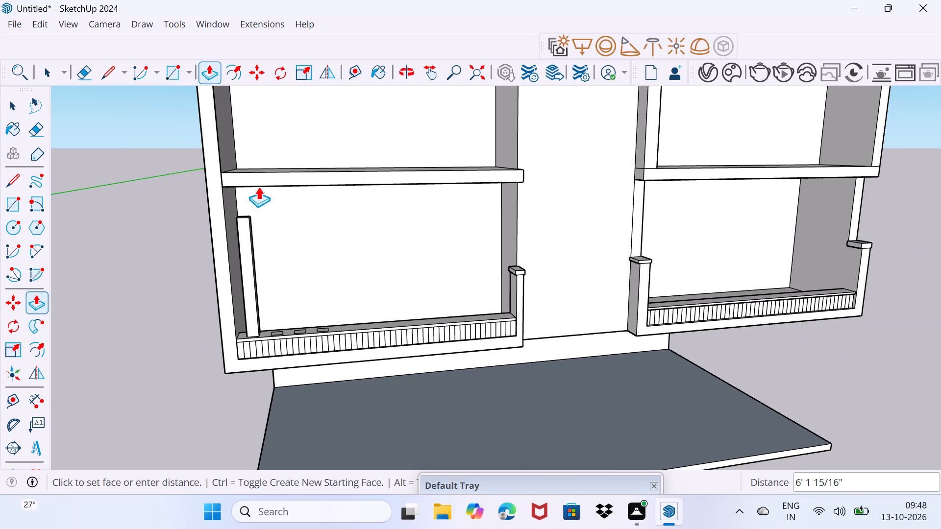
{"action": "middle_click_drag", "start_coordinate": [260, 149], "coordinate": [259, 167]}
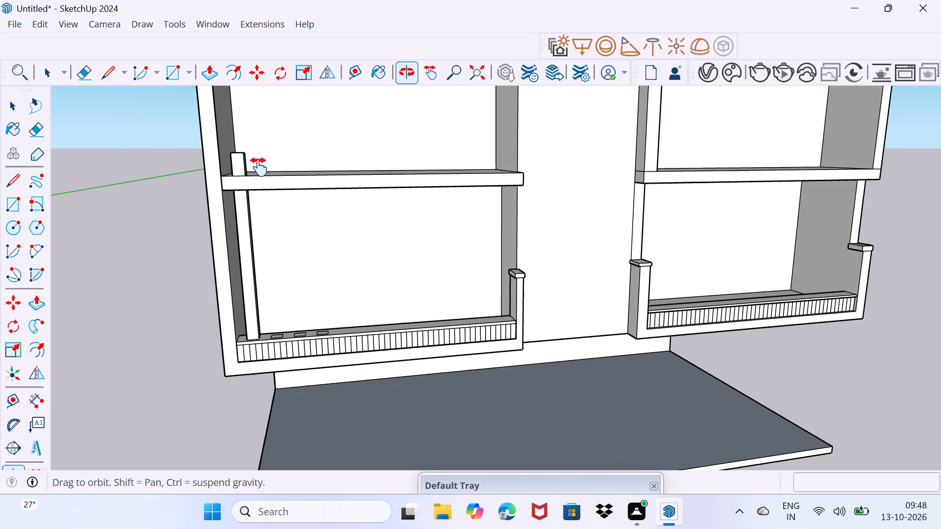
{"action": "middle_click_drag", "start_coordinate": [259, 167], "coordinate": [268, 366]}
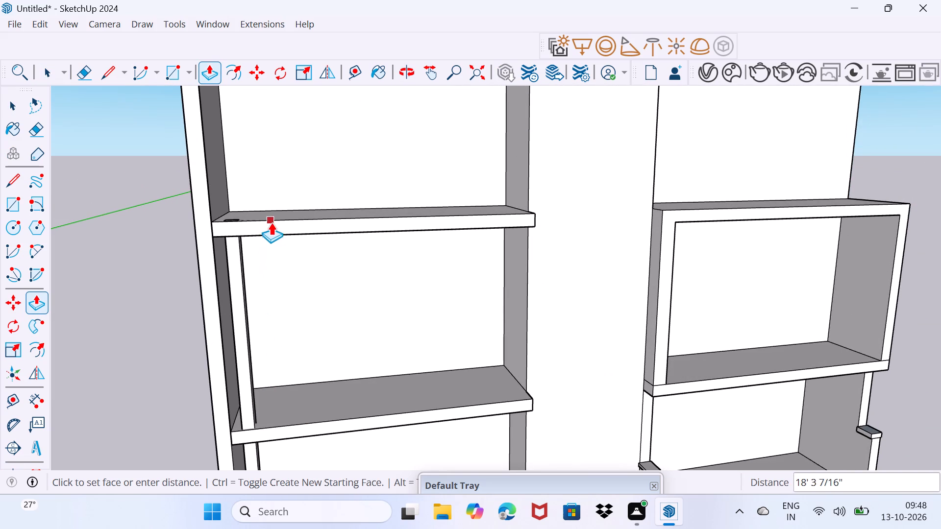
{"action": "middle_click_drag", "start_coordinate": [275, 188], "coordinate": [248, 381]}
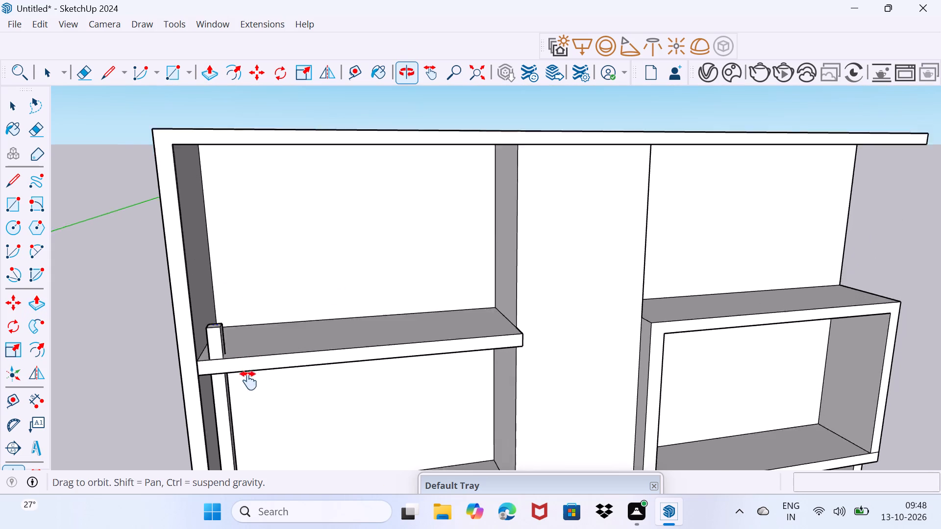
{"action": "middle_click_drag", "start_coordinate": [248, 381], "coordinate": [248, 379]}
{"action": "left_click", "coordinate": [250, 234]}
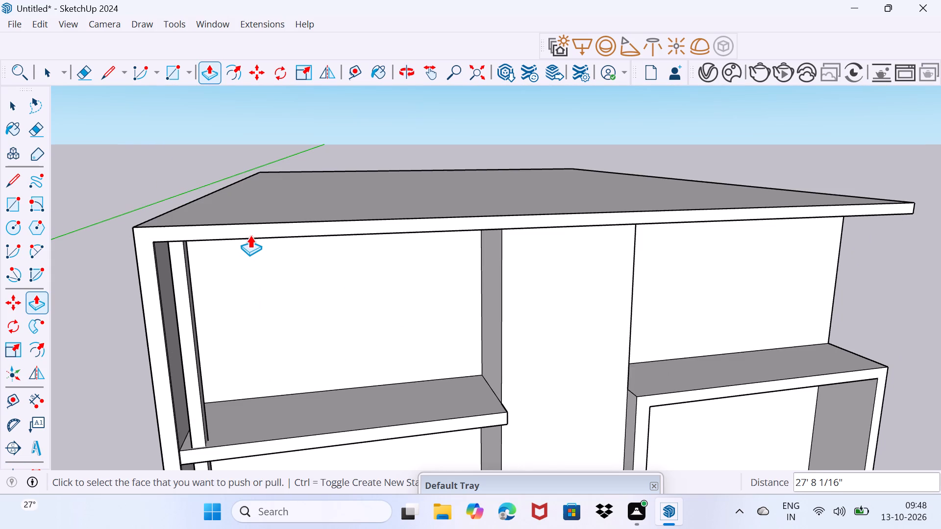
{"action": "key", "text": "space"}
Push/Pull the second square on the ledge up 27' 8 1/16" through the floors to the underside of the roof slab.
{"action": "scroll", "coordinate": [213, 290], "scroll_direction": "down", "scroll_amount": 7}
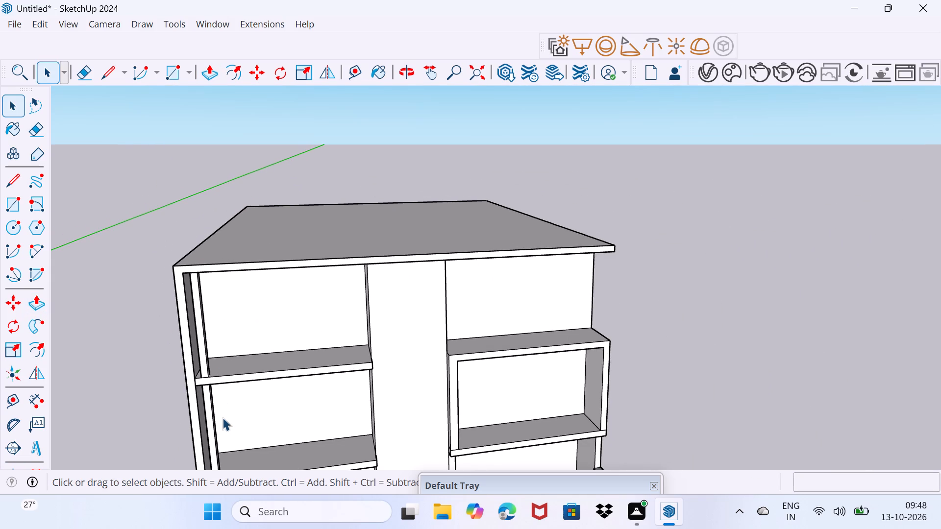
{"action": "middle_click_drag", "start_coordinate": [223, 417], "coordinate": [221, 241]}
{"action": "scroll", "coordinate": [229, 423], "scroll_direction": "up", "scroll_amount": 5}
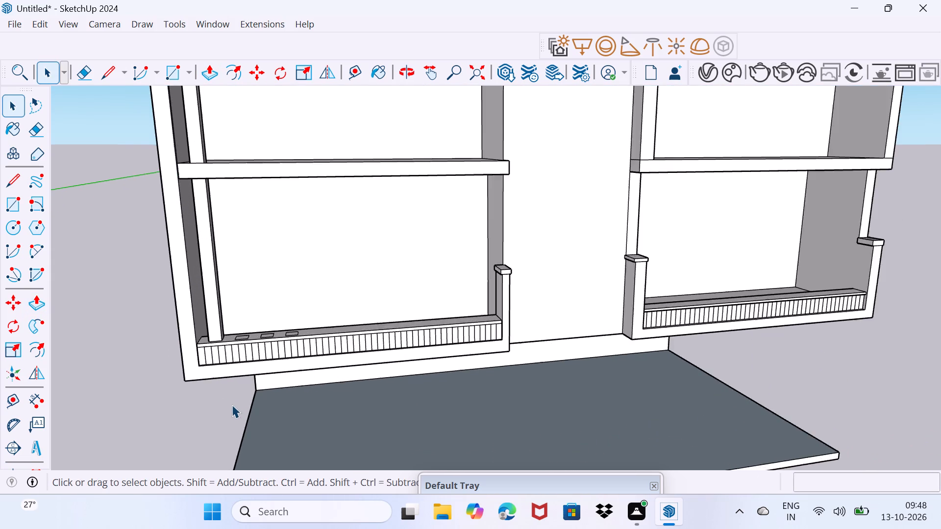
{"action": "scroll", "coordinate": [232, 405], "scroll_direction": "up", "scroll_amount": 4}
{"action": "middle_click_drag", "start_coordinate": [244, 361], "coordinate": [228, 450]}
{"action": "scroll", "coordinate": [249, 297], "scroll_direction": "up", "scroll_amount": 4}
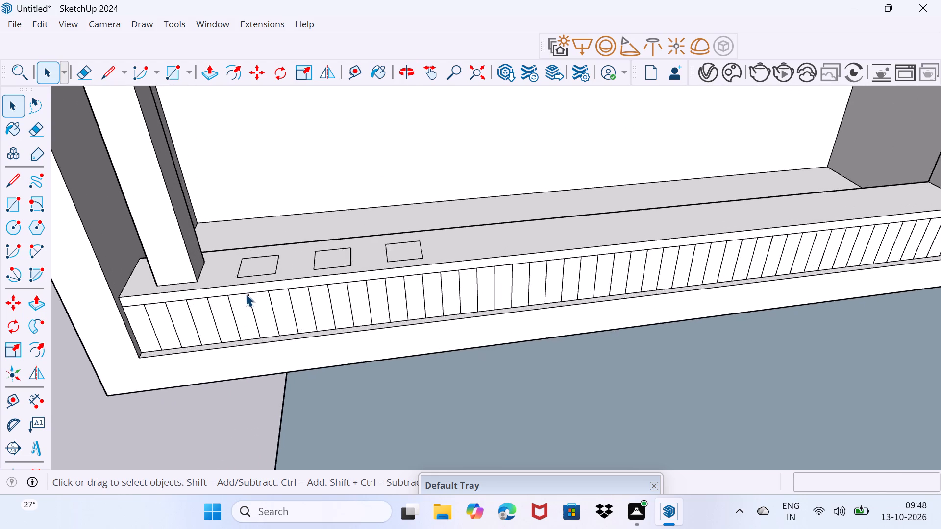
{"action": "scroll", "coordinate": [246, 293], "scroll_direction": "up", "scroll_amount": 6}
{"action": "left_click", "coordinate": [273, 247]}
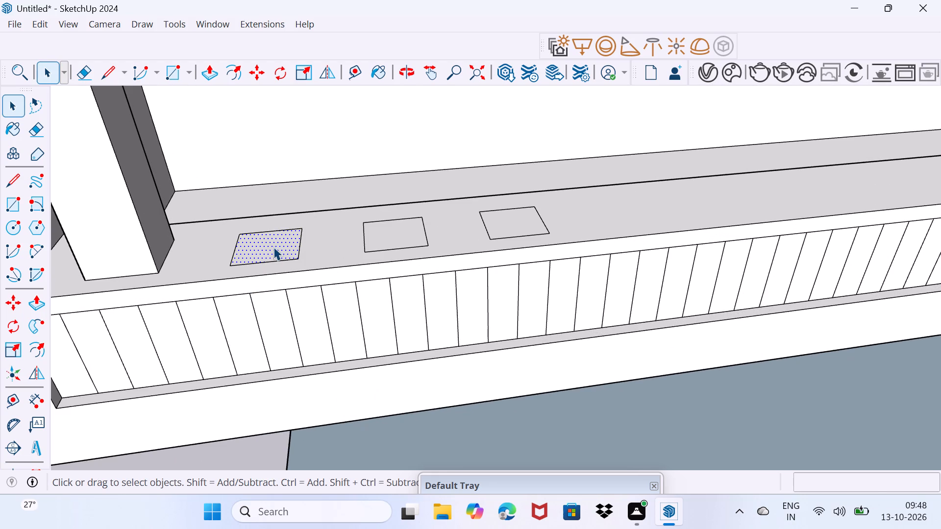
{"action": "key", "text": "p"}
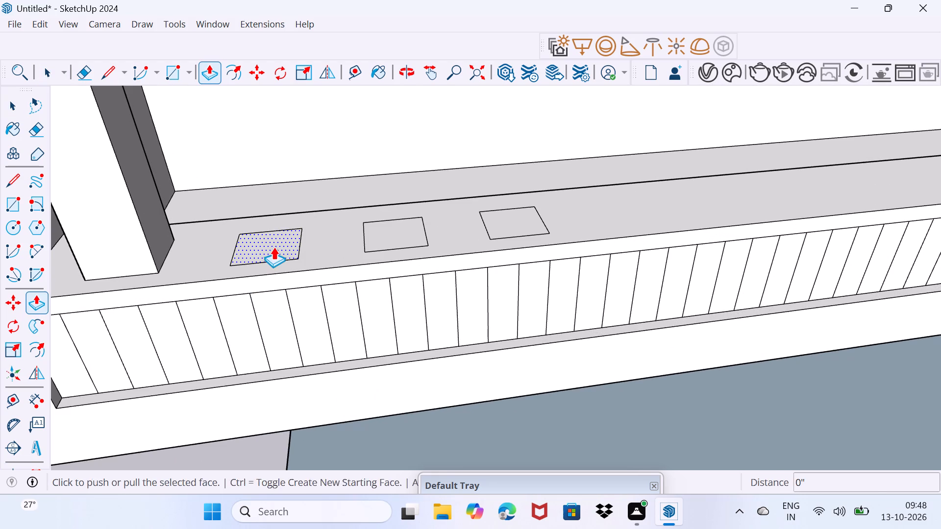
{"action": "left_click", "coordinate": [273, 247]}
{"action": "scroll", "coordinate": [276, 194], "scroll_direction": "down", "scroll_amount": 9}
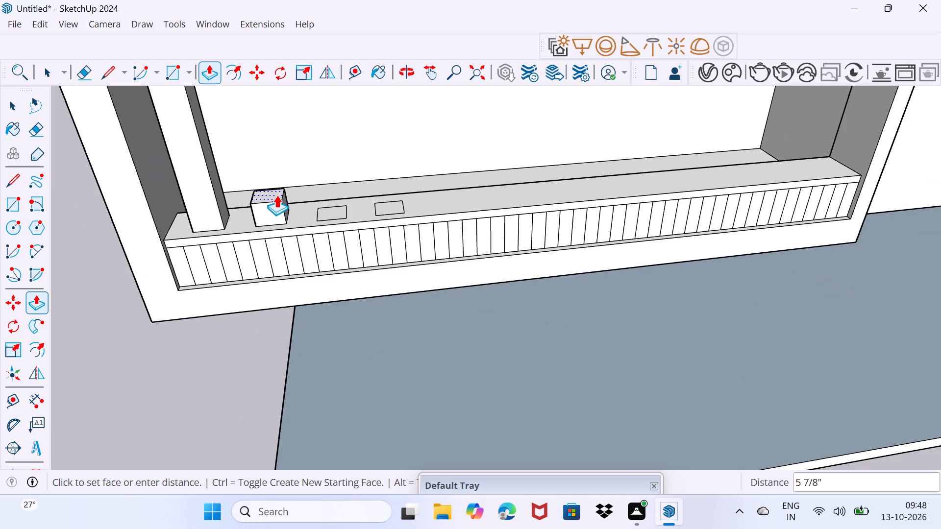
{"action": "middle_click_drag", "start_coordinate": [276, 195], "coordinate": [281, 397], "text": "shift"}
{"action": "scroll", "coordinate": [269, 222], "scroll_direction": "down", "scroll_amount": 8}
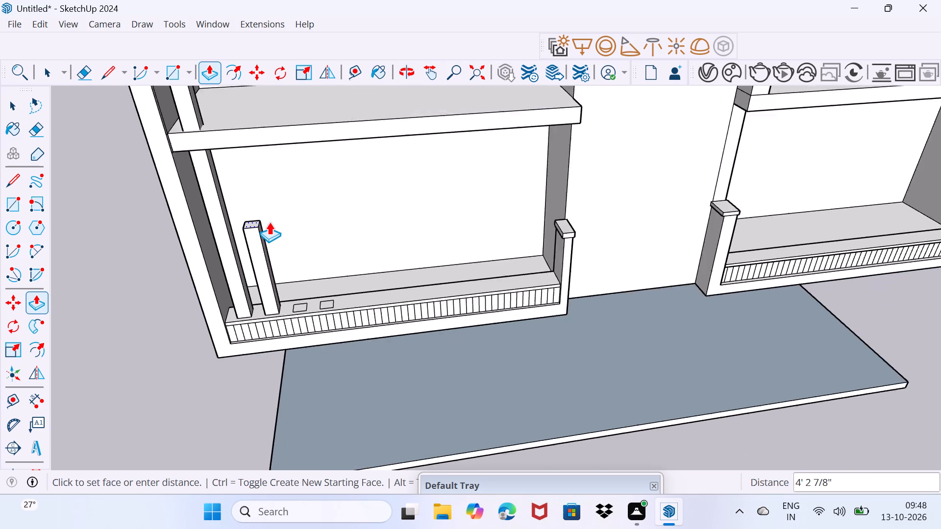
{"action": "scroll", "coordinate": [269, 222], "scroll_direction": "down", "scroll_amount": 5}
{"action": "scroll", "coordinate": [237, 130], "scroll_direction": "down", "scroll_amount": 1}
{"action": "middle_click_drag", "start_coordinate": [237, 130], "coordinate": [255, 376], "text": "shift"}
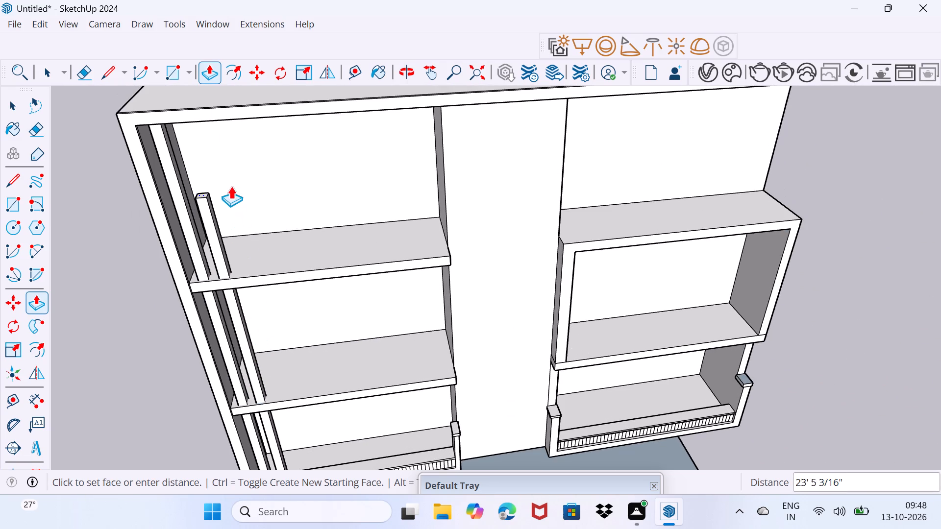
{"action": "left_click", "coordinate": [208, 117]}
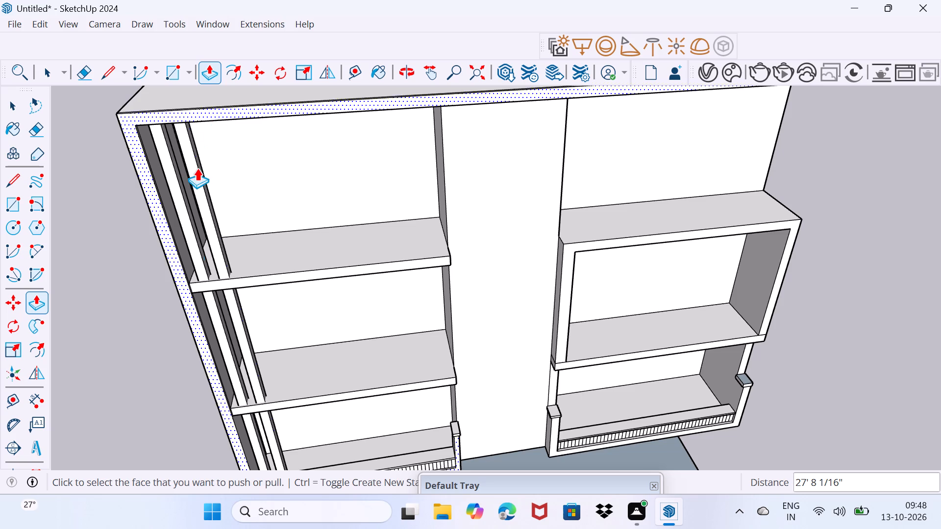
Push/Pull the third square on the ledge up about 27' 6 1/2" through the floors towards the roof slab.
{"action": "scroll", "coordinate": [269, 392], "scroll_direction": "down", "scroll_amount": 2}
{"action": "middle_click_drag", "start_coordinate": [269, 415], "coordinate": [244, 295]}
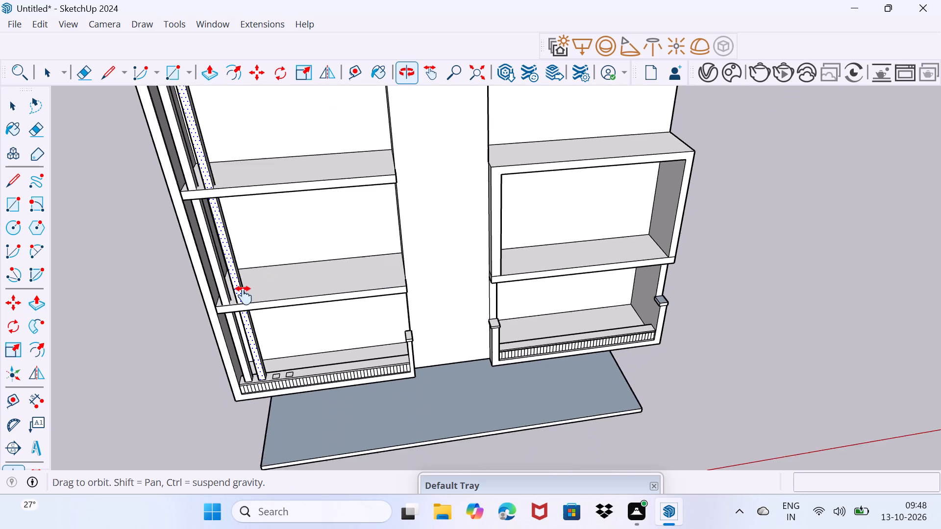
{"action": "middle_click_drag", "start_coordinate": [244, 295], "coordinate": [242, 290]}
{"action": "scroll", "coordinate": [263, 353], "scroll_direction": "up", "scroll_amount": 12}
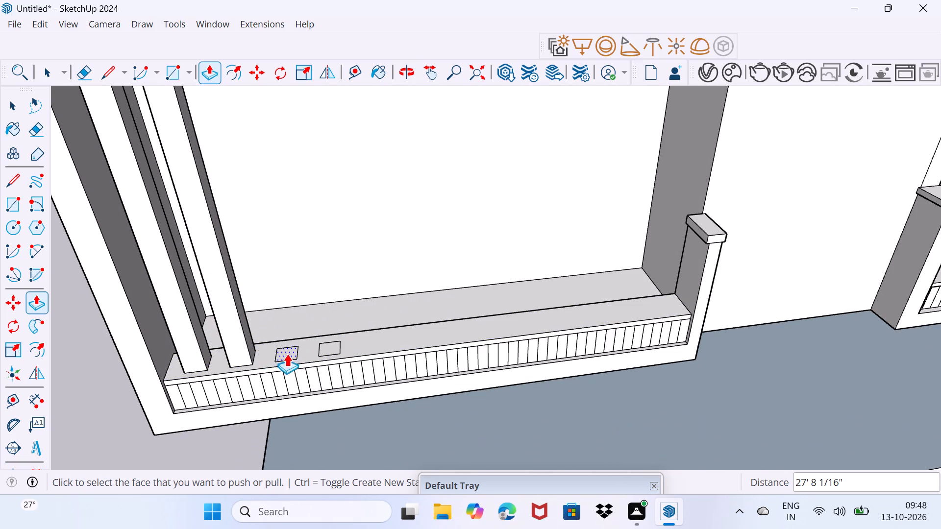
{"action": "left_click", "coordinate": [287, 353]}
{"action": "scroll", "coordinate": [281, 250], "scroll_direction": "down", "scroll_amount": 8}
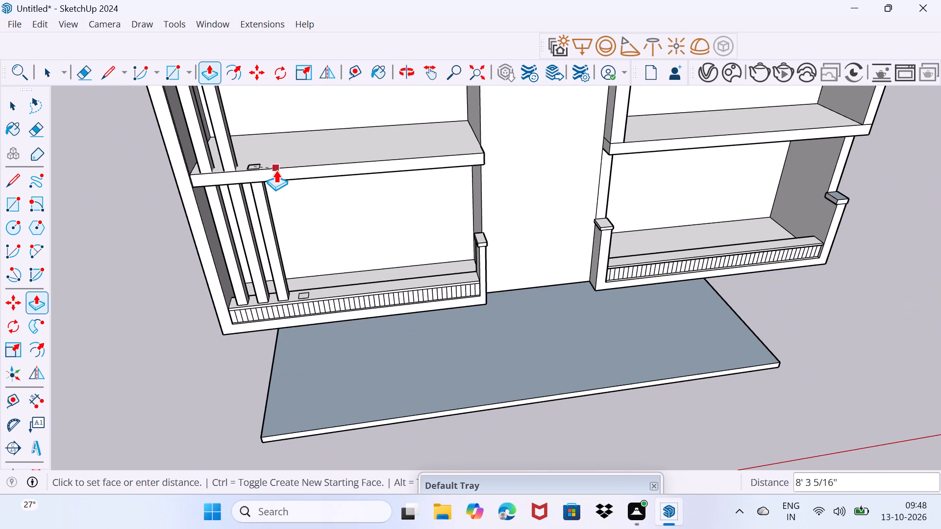
{"action": "middle_click_drag", "start_coordinate": [247, 133], "coordinate": [255, 263]}
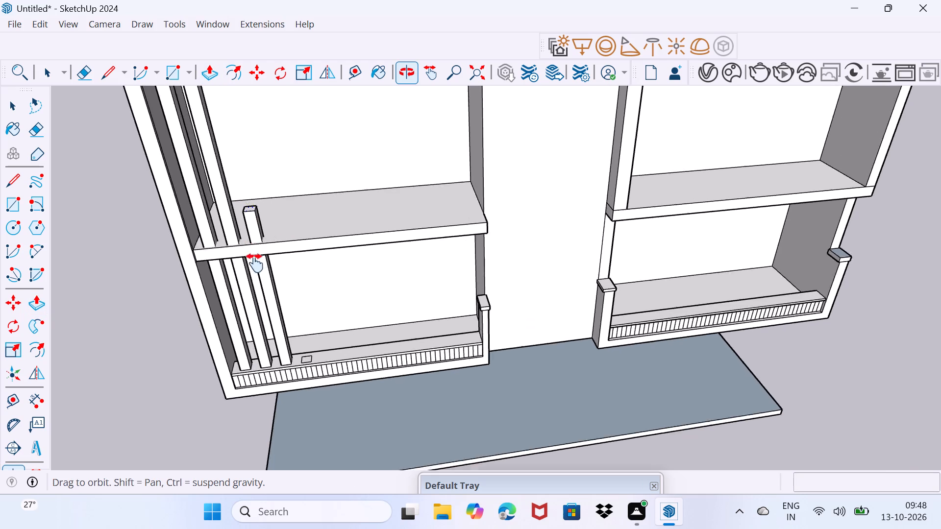
{"action": "middle_click_drag", "start_coordinate": [255, 263], "coordinate": [259, 389]}
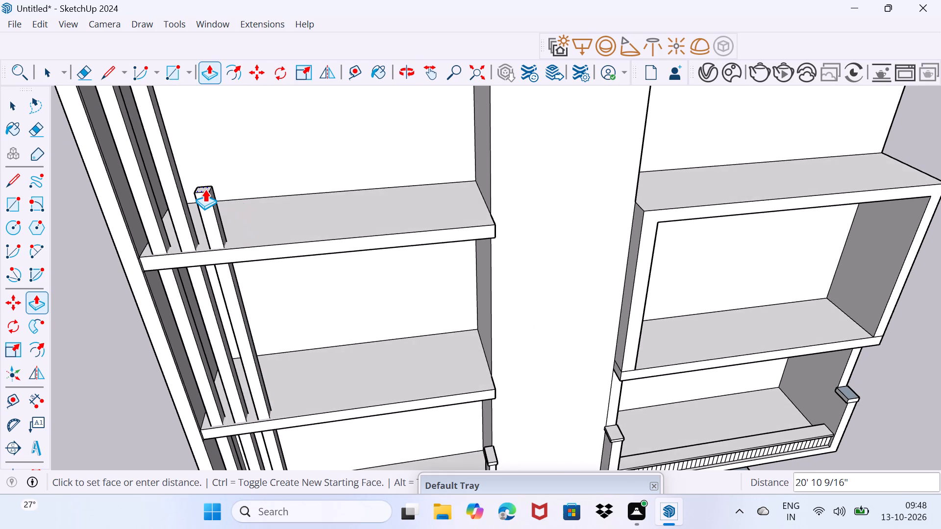
{"action": "middle_click_drag", "start_coordinate": [205, 189], "coordinate": [217, 395]}
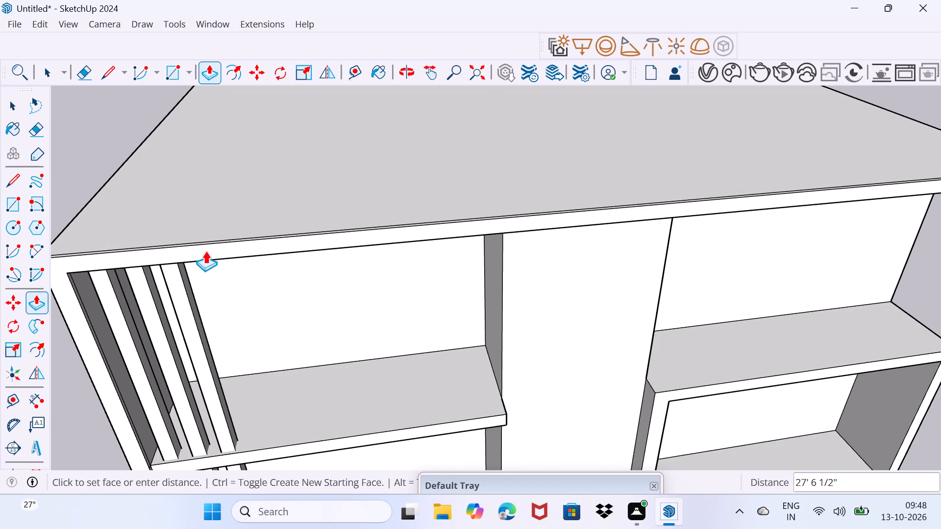
{"action": "left_click", "coordinate": [205, 251]}
Push/Pull the fourth square on the ledge up 27' 8 1/16" to the underside of the roof slab.
{"action": "scroll", "coordinate": [204, 337], "scroll_direction": "down", "scroll_amount": 8}
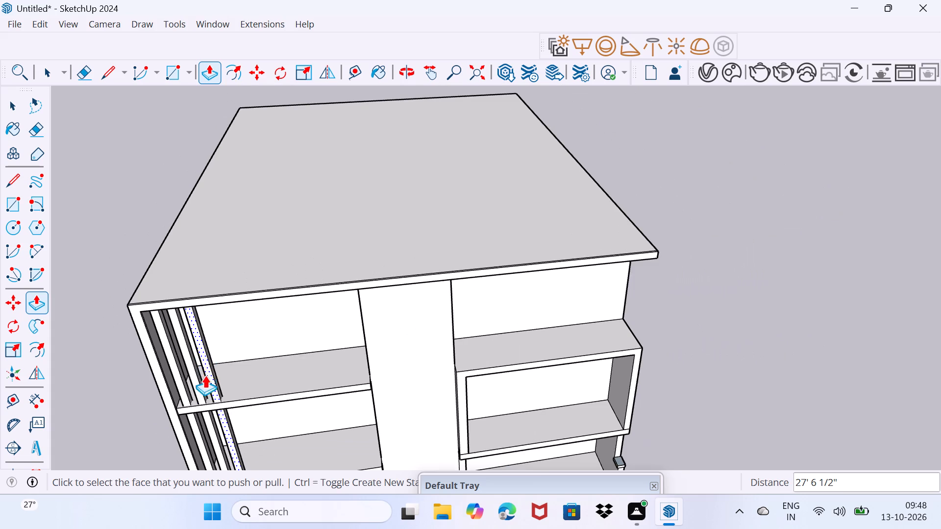
{"action": "middle_click_drag", "start_coordinate": [205, 380], "coordinate": [190, 195], "text": "shift"}
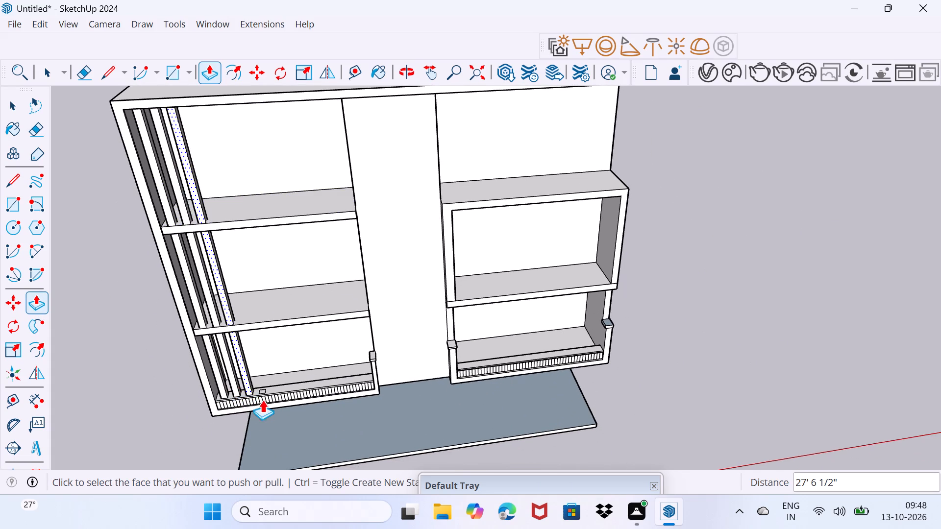
{"action": "scroll", "coordinate": [263, 401], "scroll_direction": "up", "scroll_amount": 15}
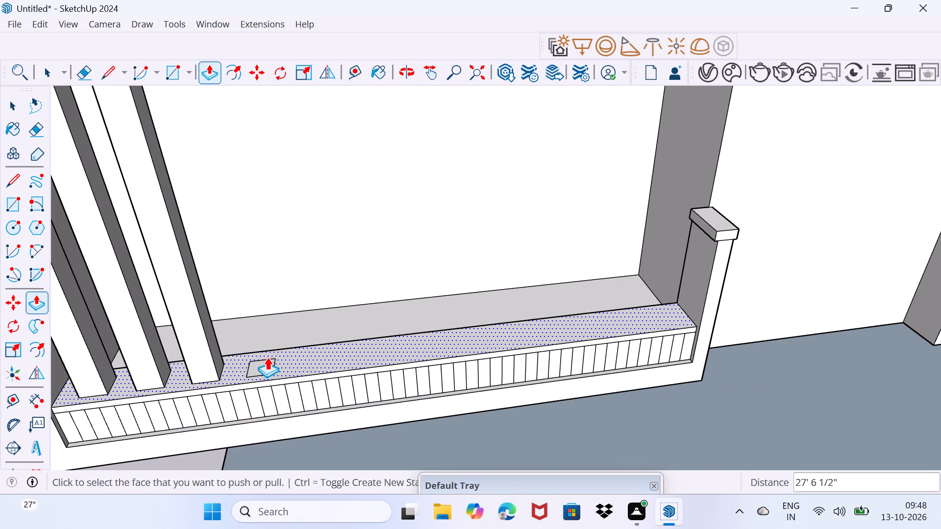
{"action": "left_click", "coordinate": [256, 365]}
{"action": "scroll", "coordinate": [236, 250], "scroll_direction": "down", "scroll_amount": 2}
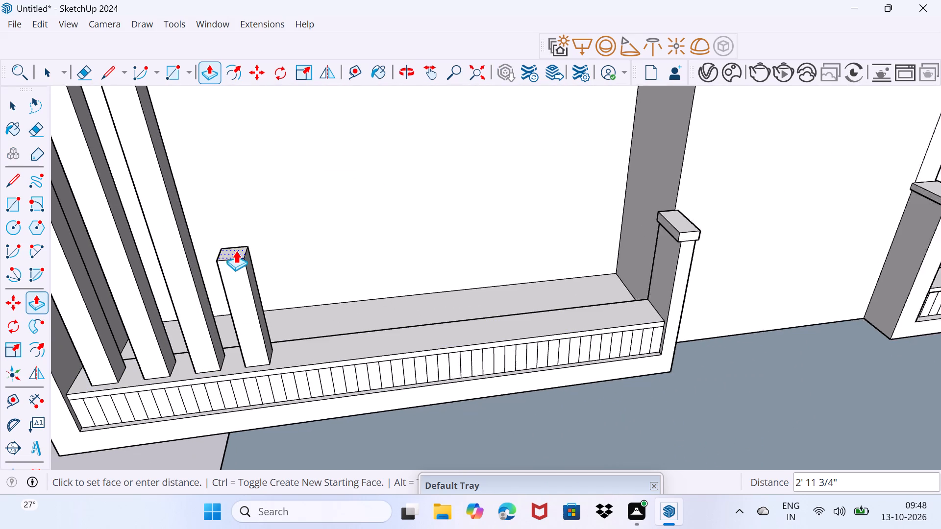
{"action": "scroll", "coordinate": [236, 250], "scroll_direction": "down", "scroll_amount": 11}
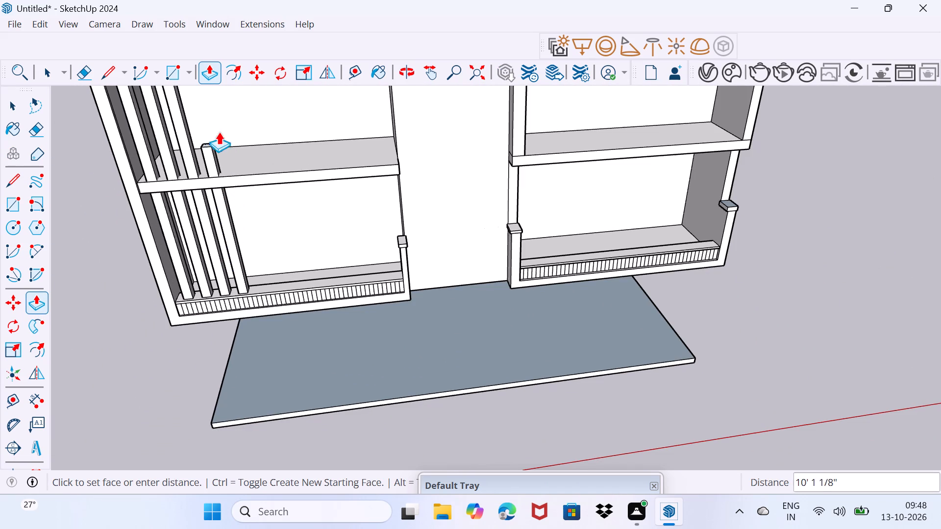
{"action": "middle_click_drag", "start_coordinate": [208, 129], "coordinate": [235, 397]}
{"action": "scroll", "coordinate": [235, 391], "scroll_direction": "down", "scroll_amount": 1}
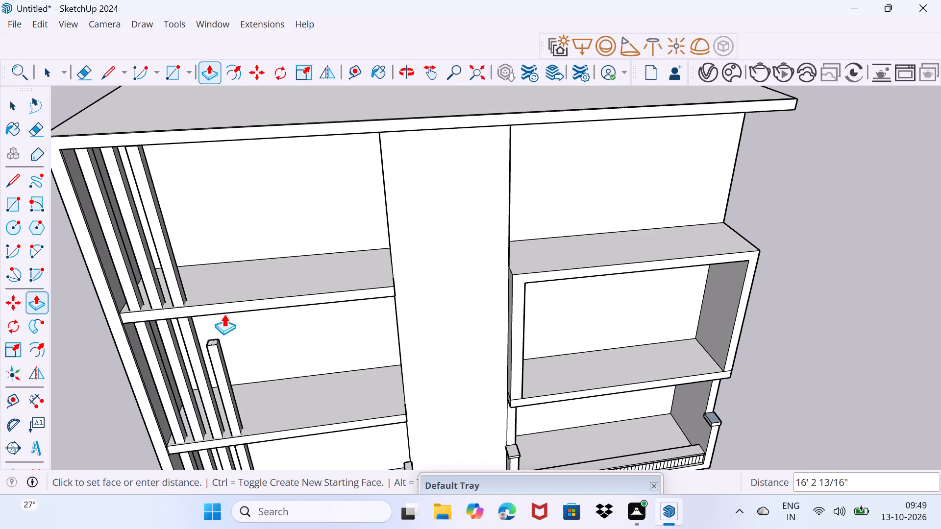
{"action": "left_click", "coordinate": [190, 136]}
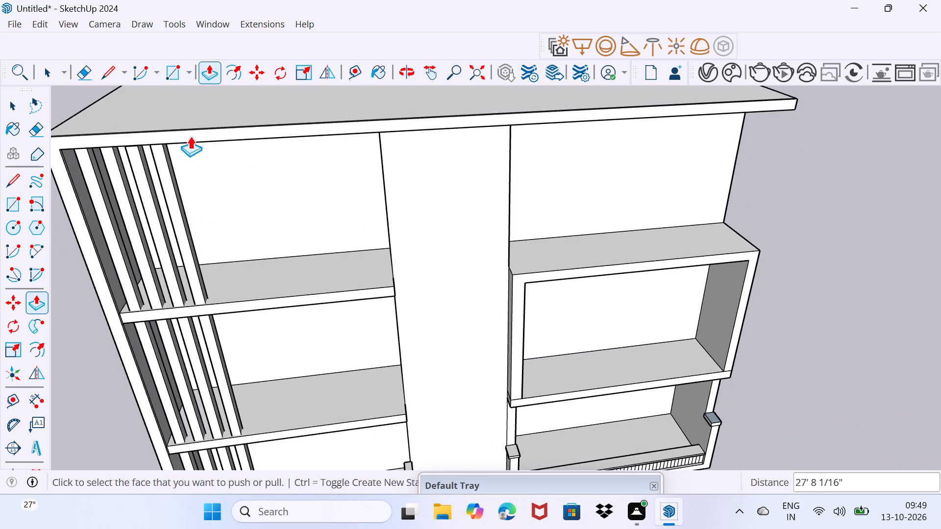
Push/Pull the top face of the short third post up to meet the underside of the roof slab.
{"action": "key", "text": "space"}
{"action": "left_click_drag", "start_coordinate": [199, 243], "coordinate": [204, 237]}
{"action": "middle_click_drag", "start_coordinate": [203, 266], "coordinate": [216, 223]}
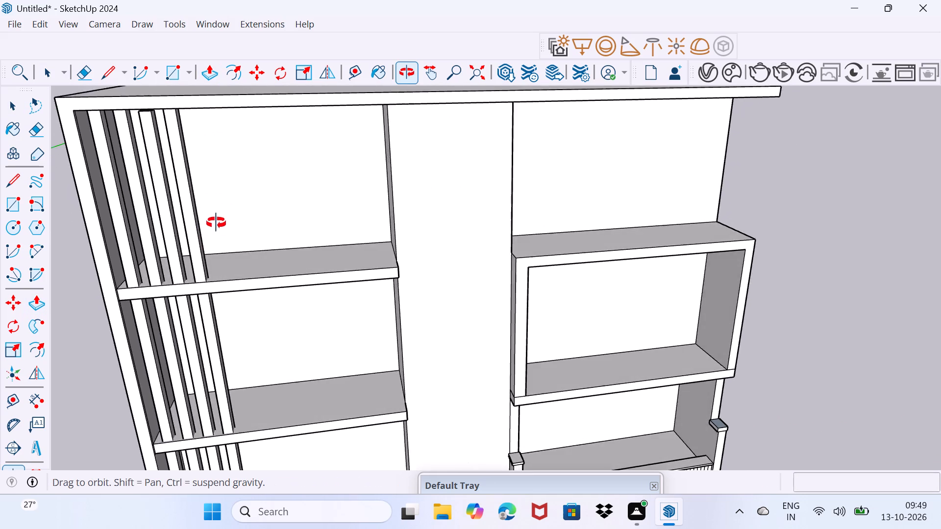
{"action": "middle_click_drag", "start_coordinate": [216, 223], "coordinate": [288, 265]}
{"action": "scroll", "coordinate": [200, 205], "scroll_direction": "up", "scroll_amount": 3}
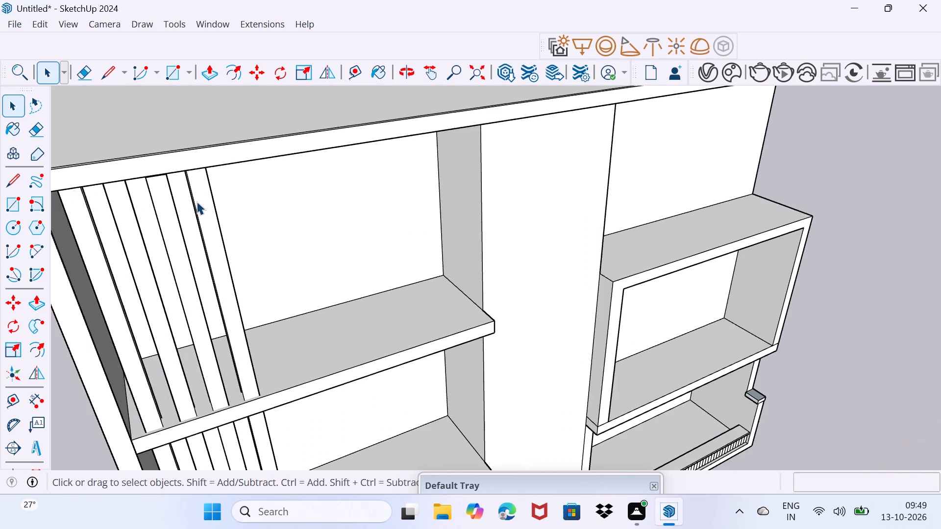
{"action": "scroll", "coordinate": [196, 201], "scroll_direction": "up", "scroll_amount": 3}
{"action": "middle_click_drag", "start_coordinate": [196, 201], "coordinate": [260, 335]}
{"action": "middle_click_drag", "start_coordinate": [251, 343], "coordinate": [232, 276]}
{"action": "scroll", "coordinate": [210, 208], "scroll_direction": "up", "scroll_amount": 6}
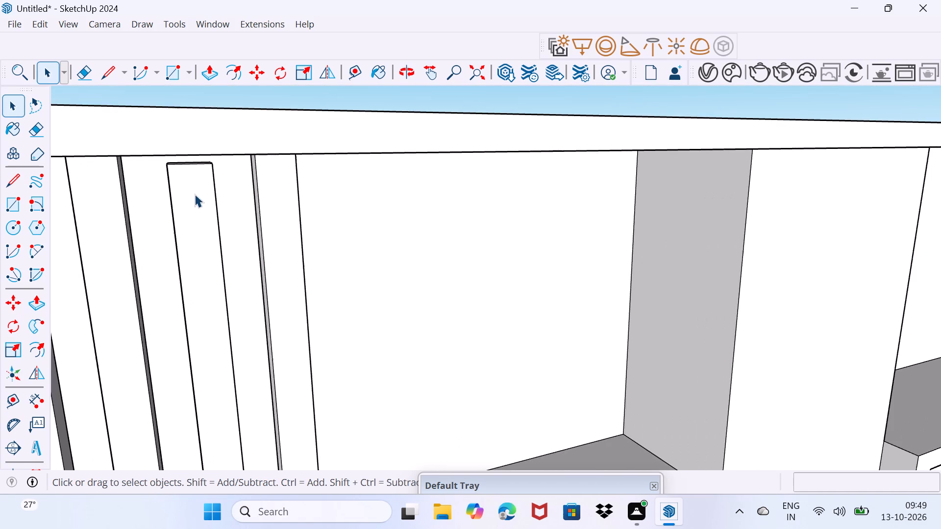
{"action": "middle_click_drag", "start_coordinate": [195, 194], "coordinate": [208, 163]}
{"action": "scroll", "coordinate": [208, 163], "scroll_direction": "up", "scroll_amount": 11}
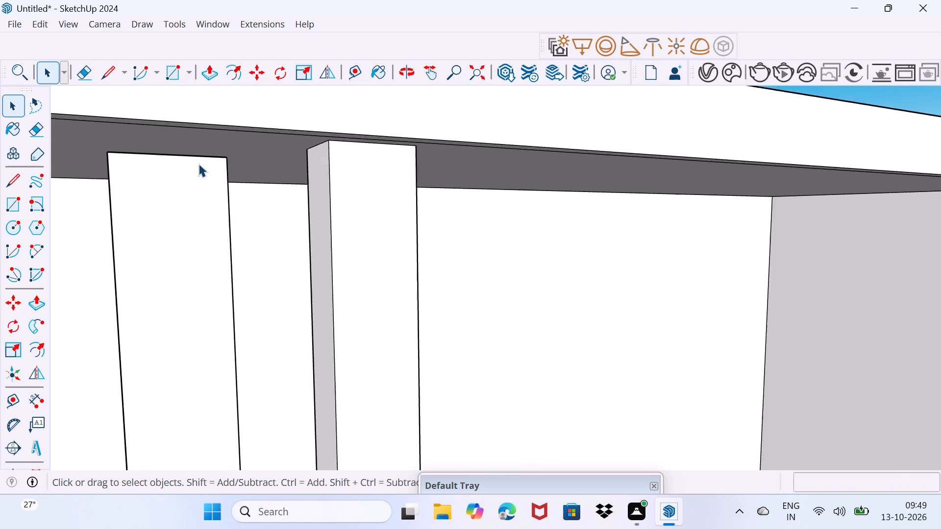
{"action": "scroll", "coordinate": [198, 164], "scroll_direction": "up", "scroll_amount": 5}
{"action": "middle_click_drag", "start_coordinate": [203, 161], "coordinate": [200, 188]}
{"action": "scroll", "coordinate": [199, 176], "scroll_direction": "up", "scroll_amount": 9}
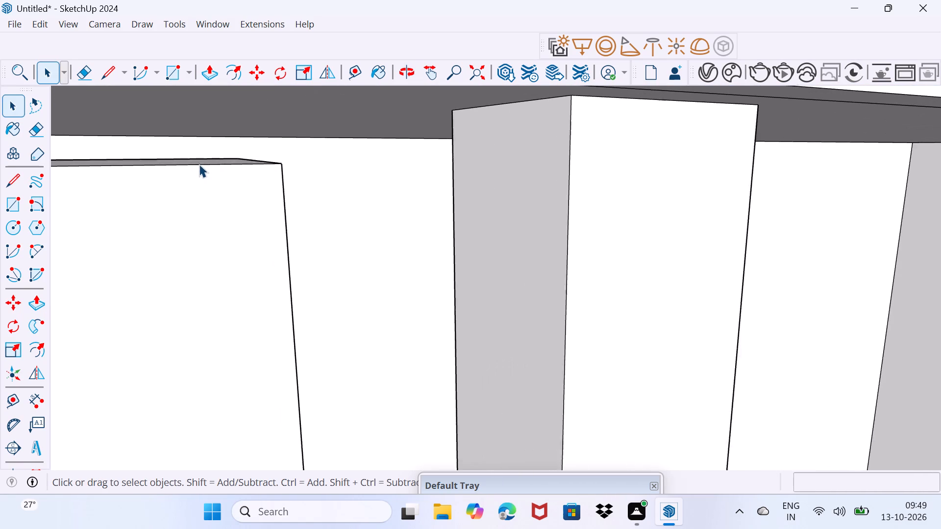
{"action": "left_click", "coordinate": [202, 159]}
{"action": "left_click", "coordinate": [203, 160]}
{"action": "scroll", "coordinate": [203, 158], "scroll_direction": "up", "scroll_amount": 4}
{"action": "middle_click", "coordinate": [203, 158]}
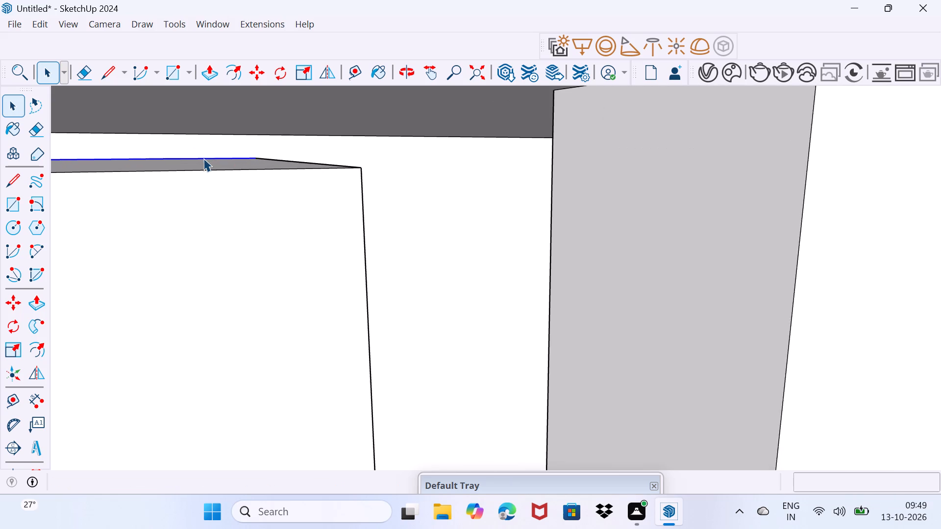
{"action": "middle_click_drag", "start_coordinate": [203, 158], "coordinate": [201, 192]}
{"action": "left_click_drag", "start_coordinate": [201, 240], "coordinate": [205, 232]}
{"action": "left_click", "coordinate": [200, 232]}
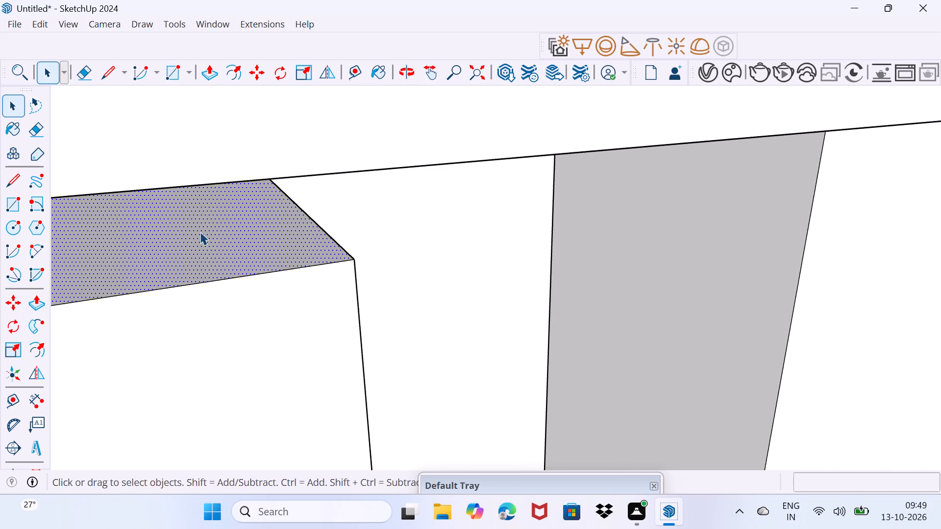
{"action": "key", "text": "p"}
{"action": "left_click", "coordinate": [200, 232]}
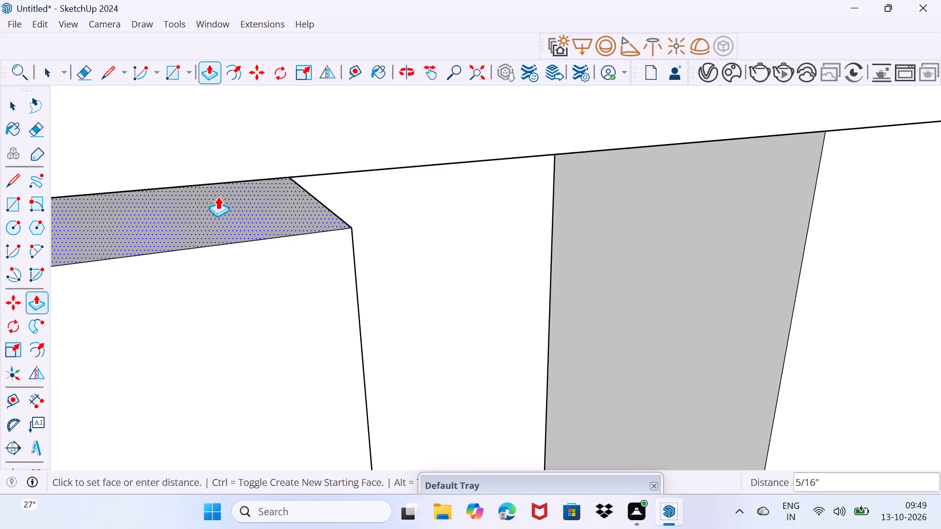
{"action": "left_click", "coordinate": [240, 148]}
{"action": "key", "text": "space"}
{"action": "left_click_drag", "start_coordinate": [214, 242], "coordinate": [226, 223]}
Examine the four posts from the roof slab down through the floors to the slatted ledge.
{"action": "scroll", "coordinate": [227, 212], "scroll_direction": "down", "scroll_amount": 11}
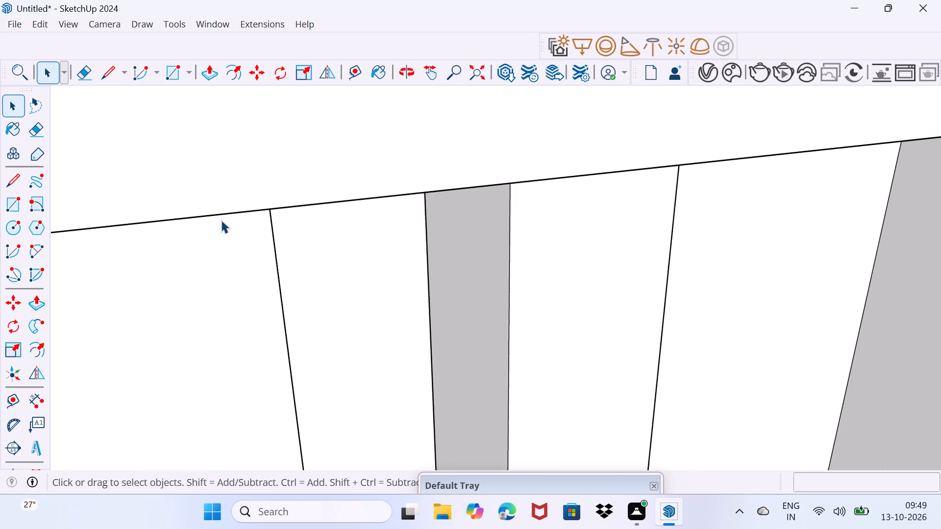
{"action": "scroll", "coordinate": [221, 220], "scroll_direction": "down", "scroll_amount": 20}
{"action": "scroll", "coordinate": [221, 220], "scroll_direction": "down", "scroll_amount": 16}
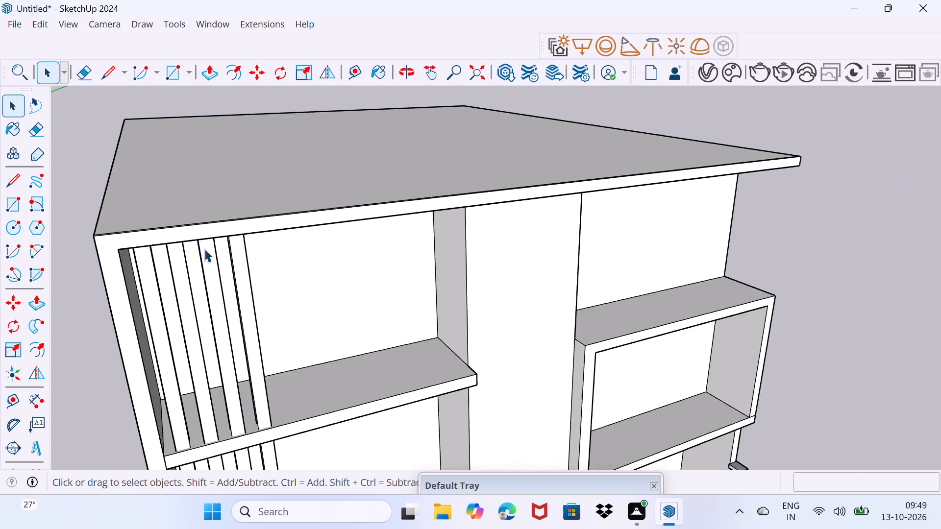
{"action": "scroll", "coordinate": [204, 249], "scroll_direction": "down", "scroll_amount": 16}
{"action": "scroll", "coordinate": [211, 378], "scroll_direction": "up", "scroll_amount": 11}
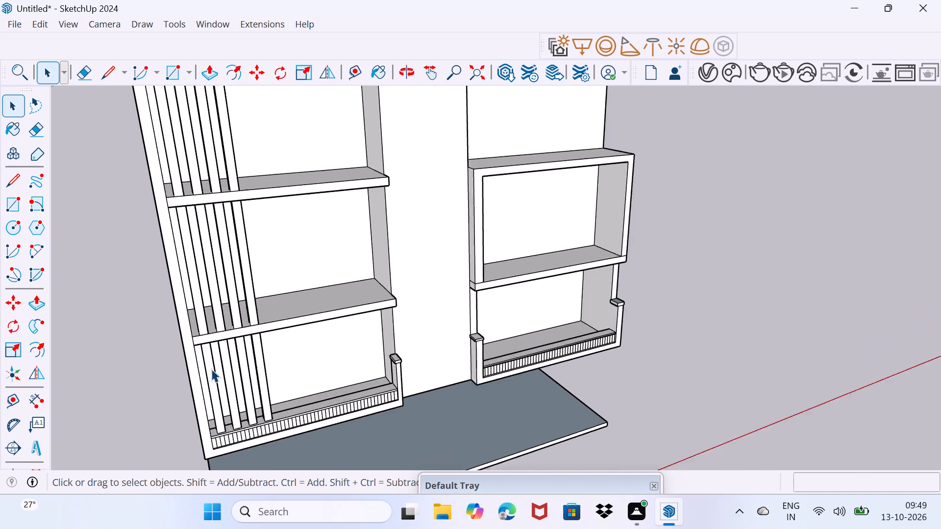
{"action": "scroll", "coordinate": [211, 369], "scroll_direction": "up", "scroll_amount": 11}
{"action": "middle_click_drag", "start_coordinate": [214, 358], "coordinate": [159, 372]}
{"action": "scroll", "coordinate": [159, 372], "scroll_direction": "down", "scroll_amount": 6}
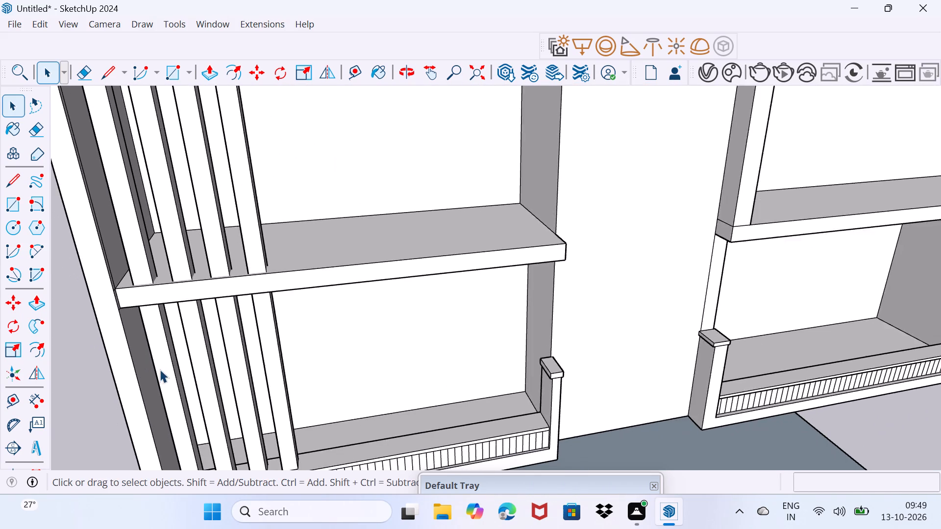
{"action": "scroll", "coordinate": [160, 369], "scroll_direction": "down", "scroll_amount": 6}
{"action": "scroll", "coordinate": [252, 362], "scroll_direction": "up", "scroll_amount": 4}
{"action": "middle_click_drag", "start_coordinate": [250, 361], "coordinate": [214, 394]}
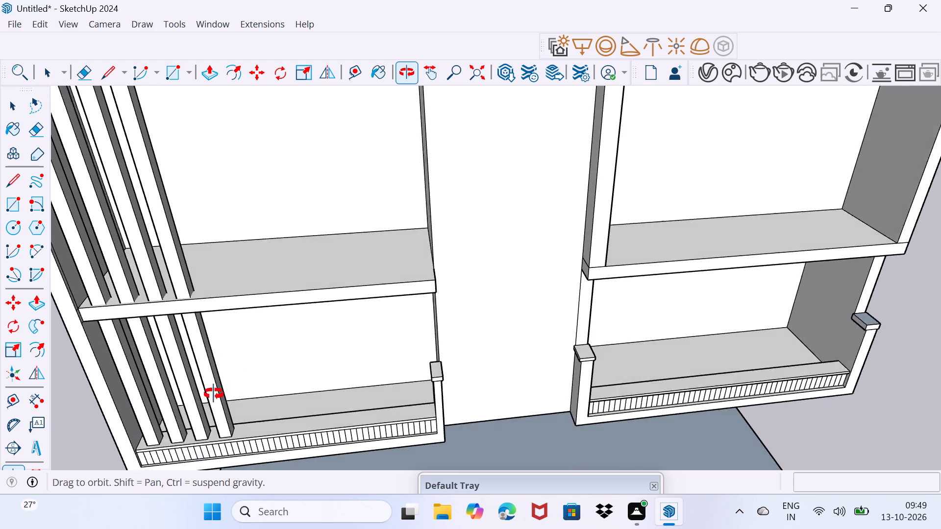
Copy the front edge of the floor slab above the slatted ledge 6" inwards across its top face.
{"action": "middle_click_drag", "start_coordinate": [214, 394], "coordinate": [277, 344]}
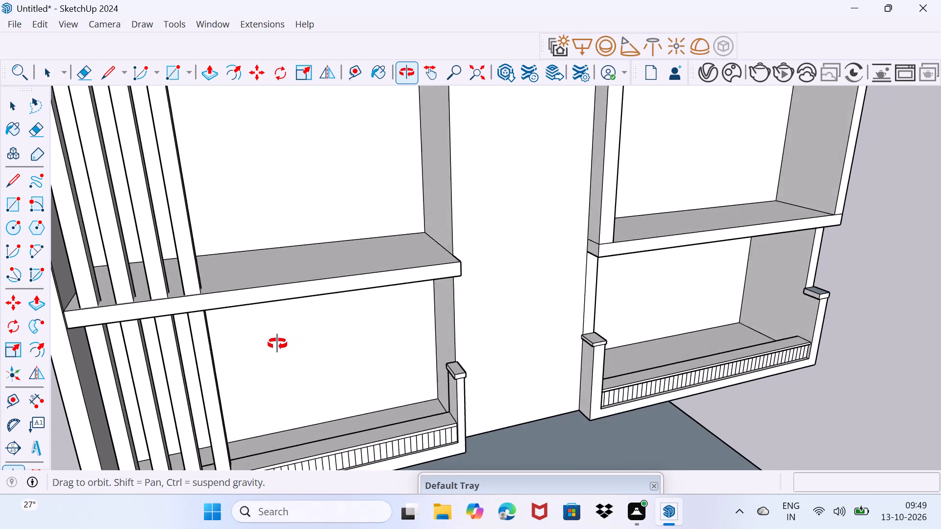
{"action": "middle_click_drag", "start_coordinate": [277, 344], "coordinate": [398, 363]}
{"action": "middle_click_drag", "start_coordinate": [365, 354], "coordinate": [314, 383]}
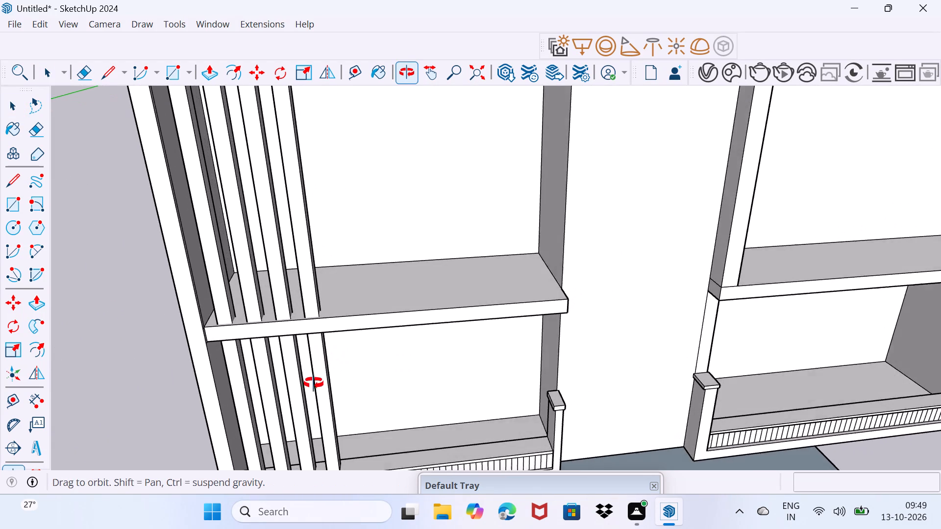
{"action": "middle_click_drag", "start_coordinate": [314, 383], "coordinate": [313, 384]}
{"action": "scroll", "coordinate": [274, 333], "scroll_direction": "up", "scroll_amount": 3}
{"action": "scroll", "coordinate": [219, 315], "scroll_direction": "up", "scroll_amount": 1}
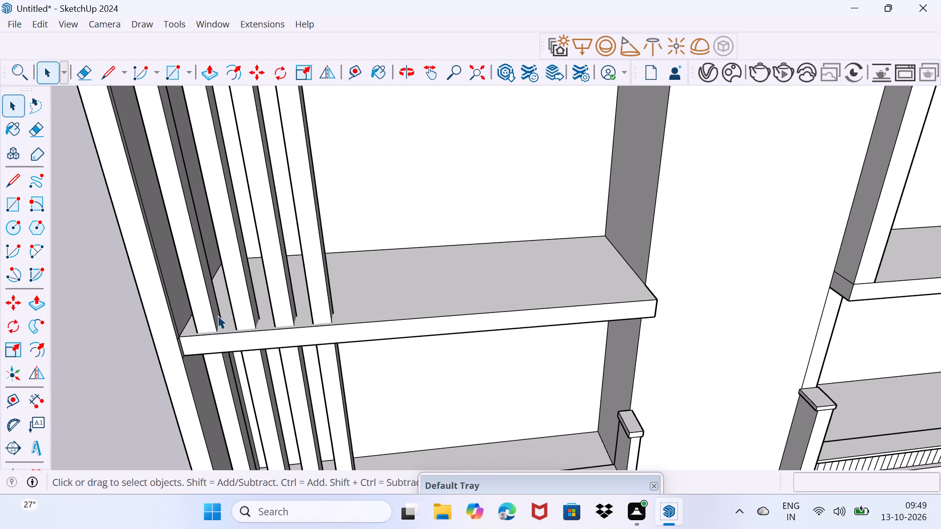
{"action": "scroll", "coordinate": [218, 315], "scroll_direction": "up", "scroll_amount": 1}
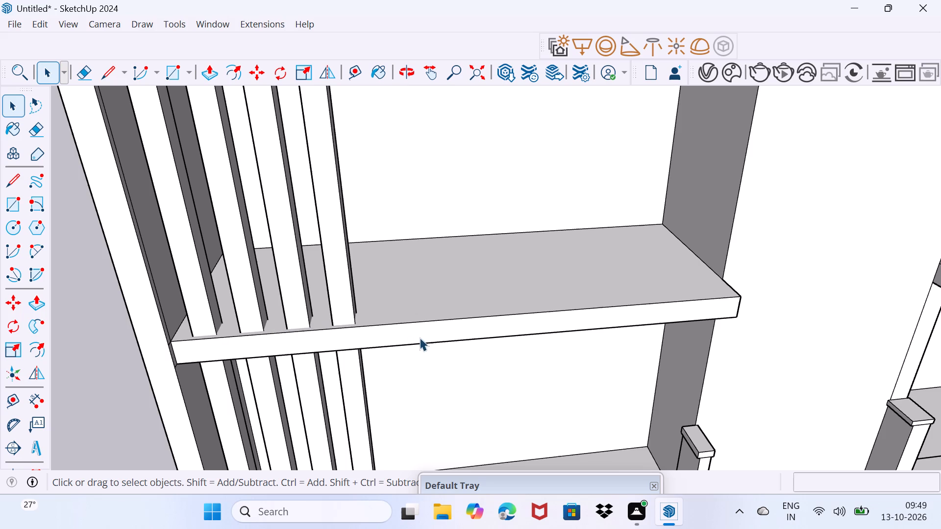
{"action": "middle_click_drag", "start_coordinate": [419, 337], "coordinate": [399, 397]}
{"action": "left_click", "coordinate": [408, 346]}
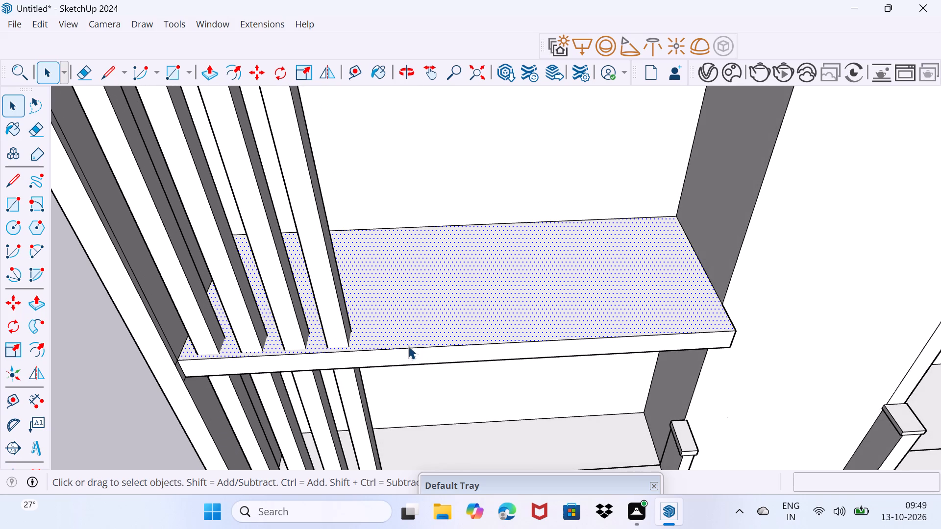
{"action": "left_click_drag", "start_coordinate": [416, 350], "coordinate": [428, 335]}
{"action": "left_click", "coordinate": [415, 346]}
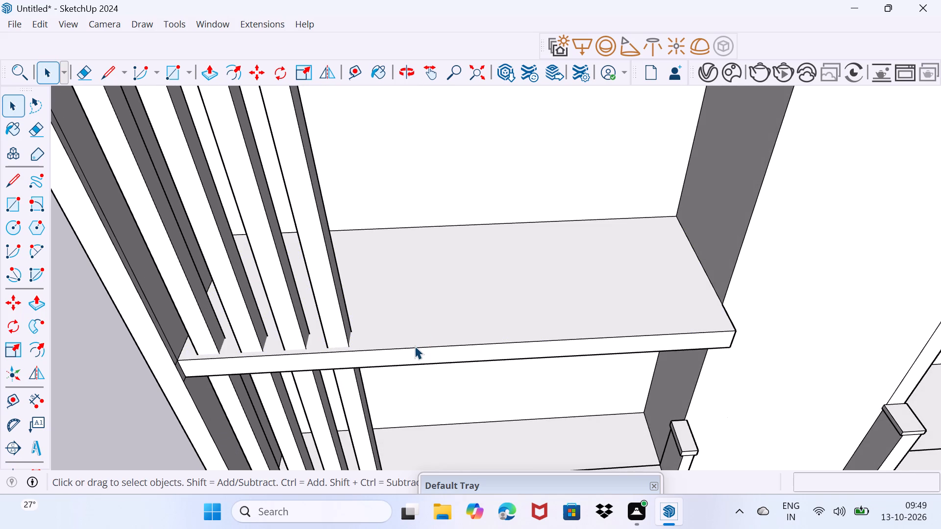
{"action": "scroll", "coordinate": [695, 335], "scroll_direction": "up", "scroll_amount": 3}
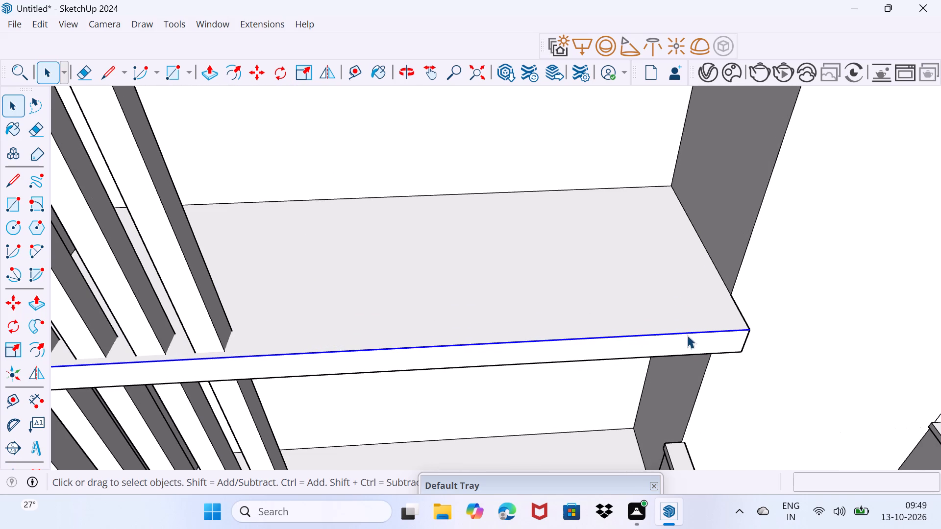
{"action": "key", "text": "l"}
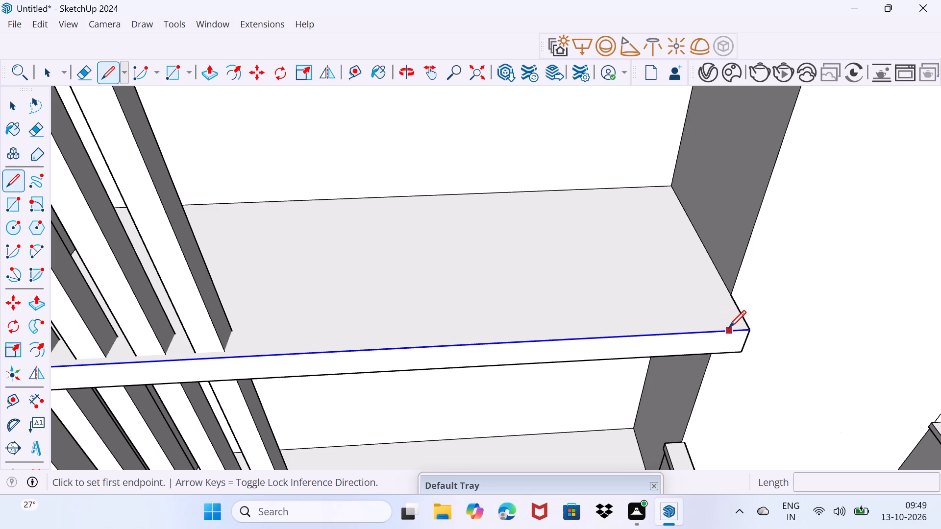
{"action": "key", "text": "m"}
{"action": "left_click", "coordinate": [747, 327]}
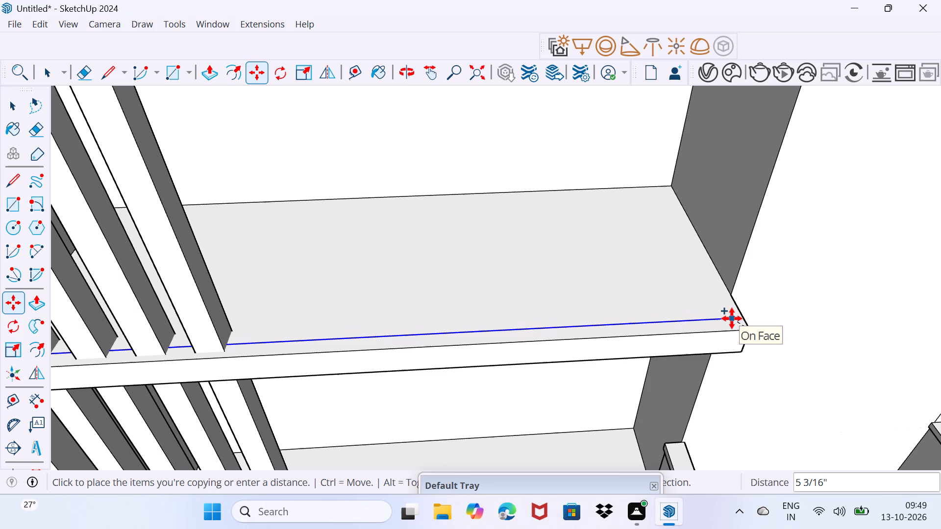
{"action": "key", "text": "6"}
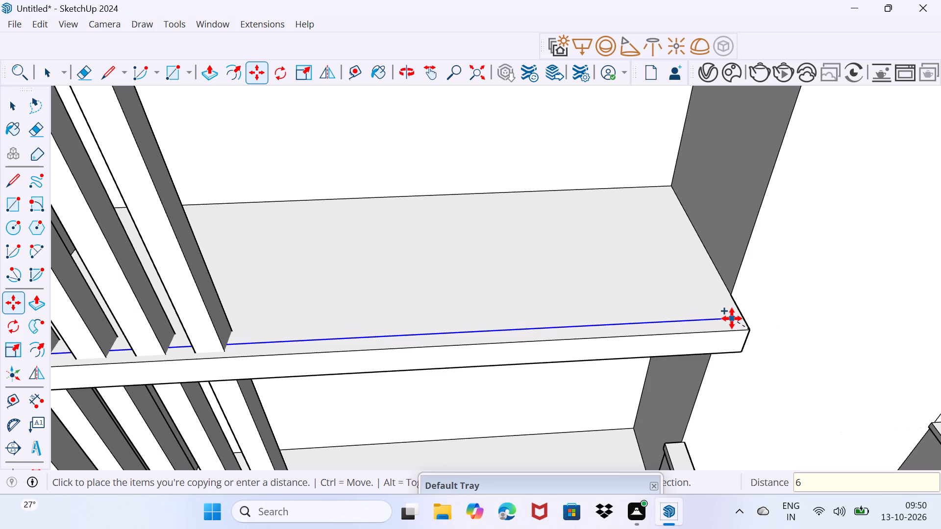
{"action": "key", "text": "shift+quotedbl"}
{"action": "key", "text": "Return"}
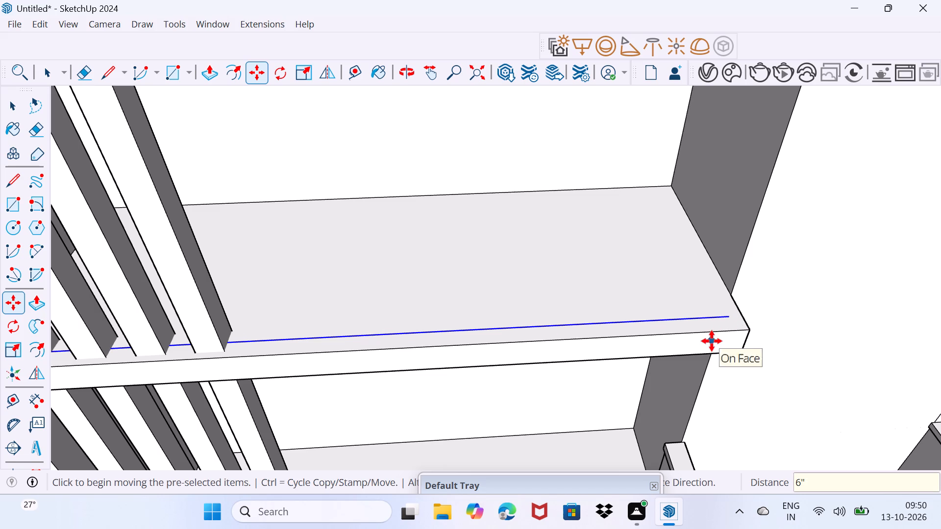
{"action": "key", "text": "space"}
{"action": "left_click_drag", "start_coordinate": [671, 329], "coordinate": [677, 322]}
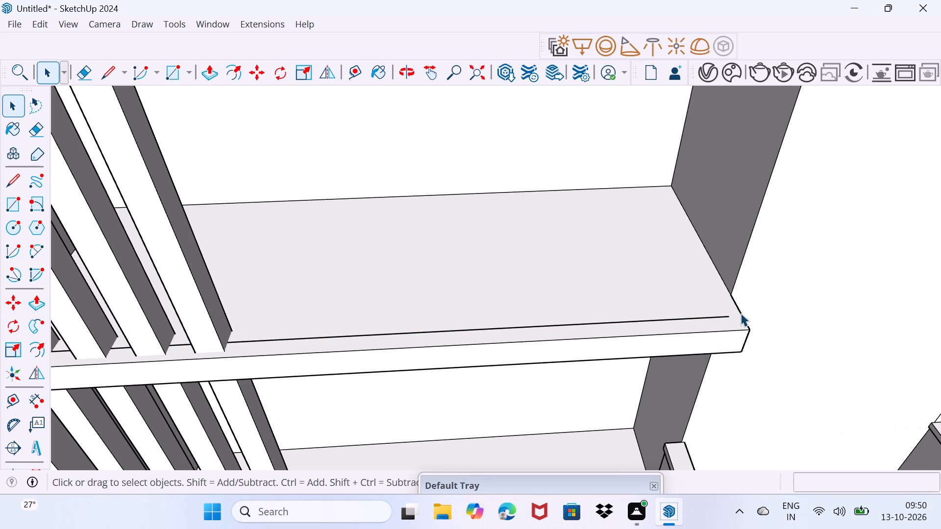
Copy the slab's short exposed side edge about 3 7/16" inwards along the front edge.
{"action": "left_click", "coordinate": [741, 313]}
{"action": "scroll", "coordinate": [739, 316], "scroll_direction": "up", "scroll_amount": 7}
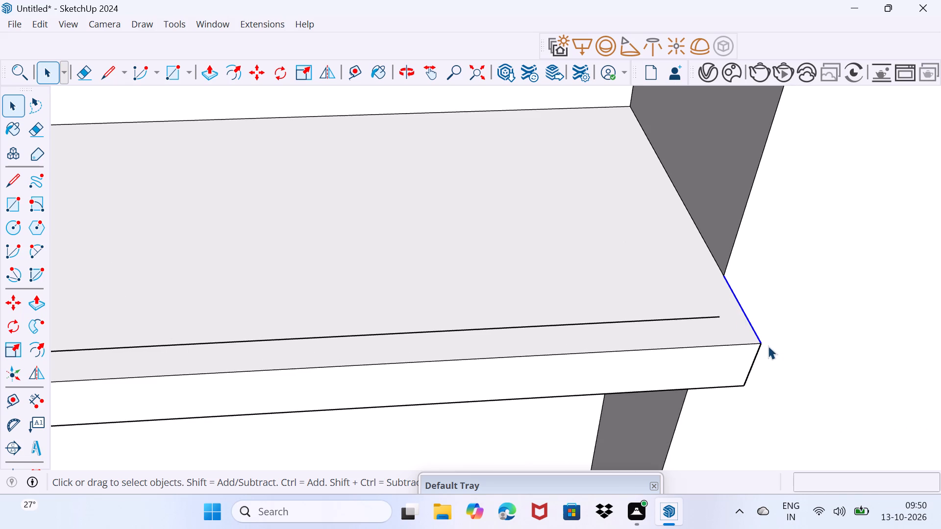
{"action": "scroll", "coordinate": [759, 345], "scroll_direction": "up", "scroll_amount": 1}
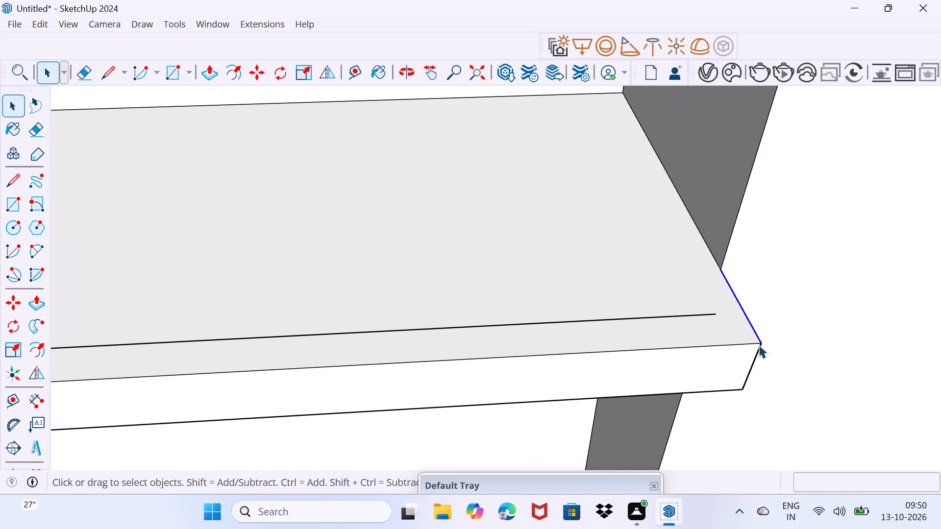
{"action": "key", "text": "m"}
{"action": "key", "text": "Return"}
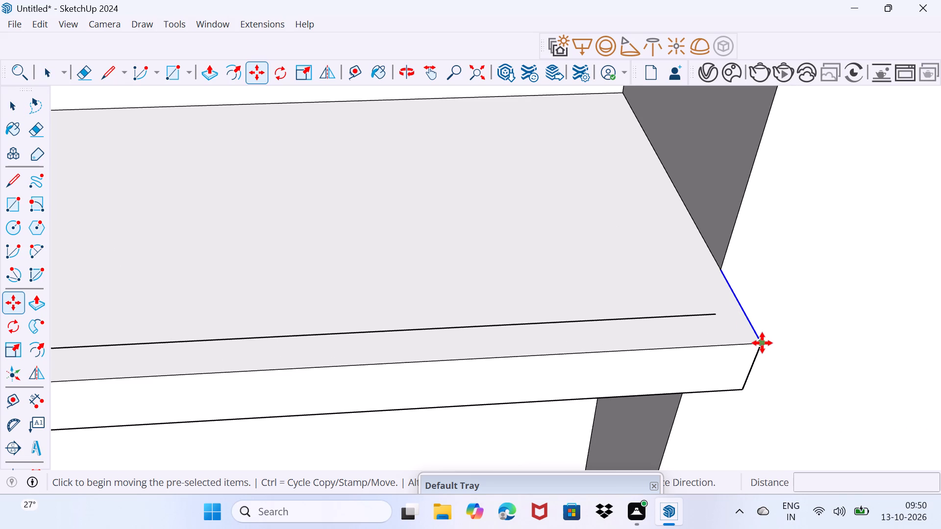
{"action": "left_click", "coordinate": [762, 343]}
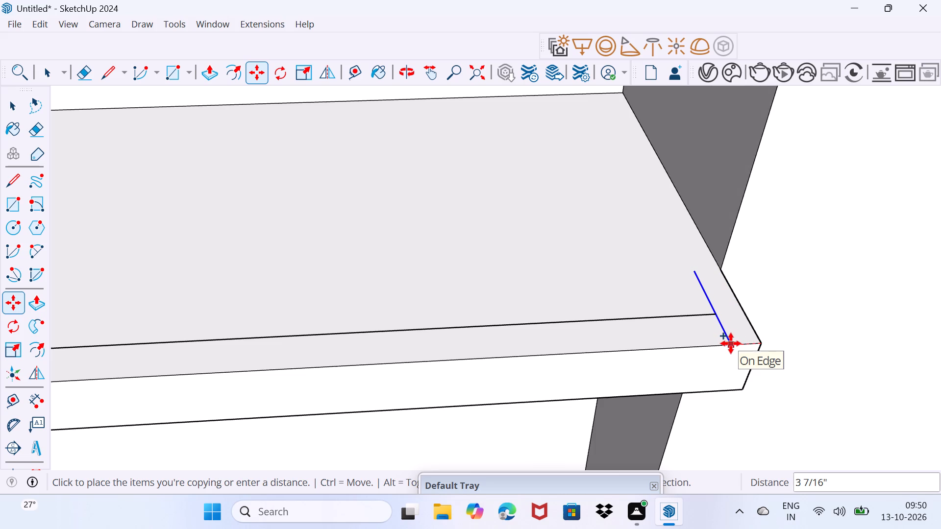
{"action": "left_click", "coordinate": [731, 343]}
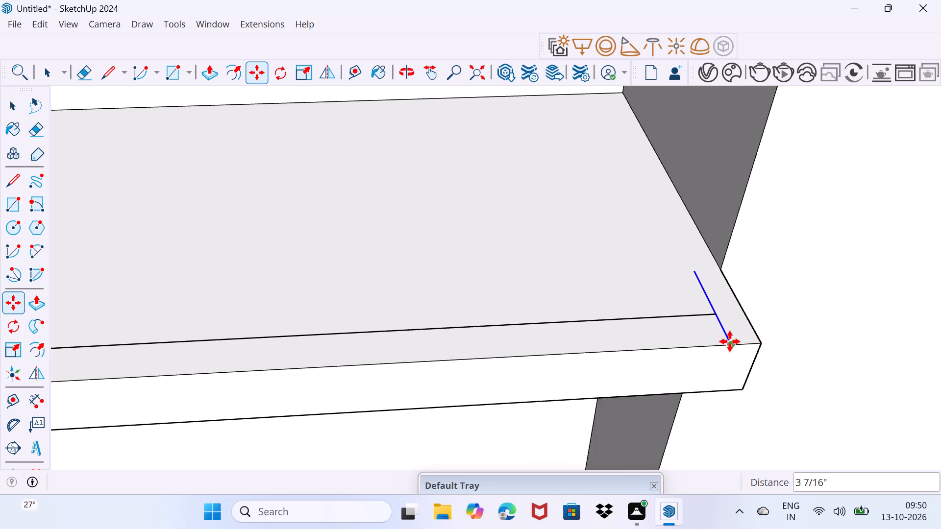
{"action": "key", "text": "space"}
Draw a 3 7/16" line from the slab's corner at the wall to the inner end of the copied side edge.
{"action": "scroll", "coordinate": [720, 295], "scroll_direction": "up", "scroll_amount": 3}
{"action": "key", "text": "l"}
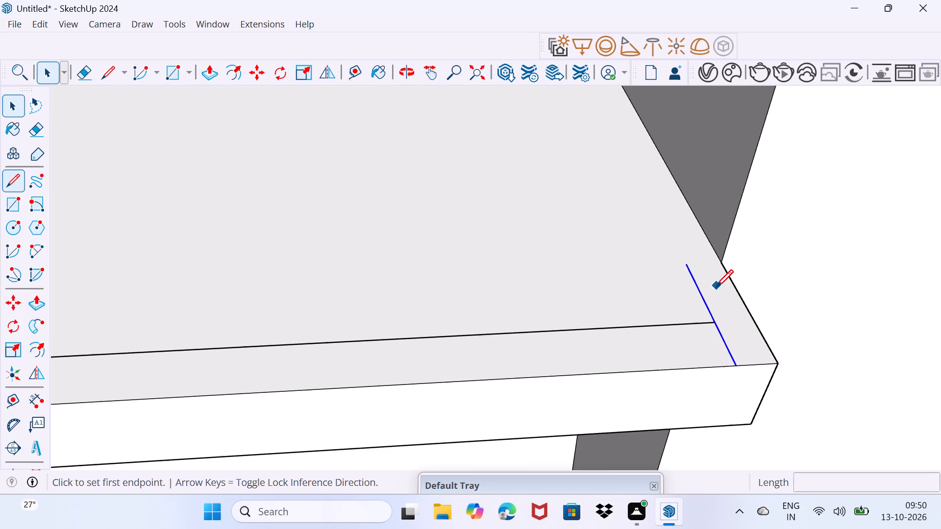
{"action": "left_click", "coordinate": [723, 264]}
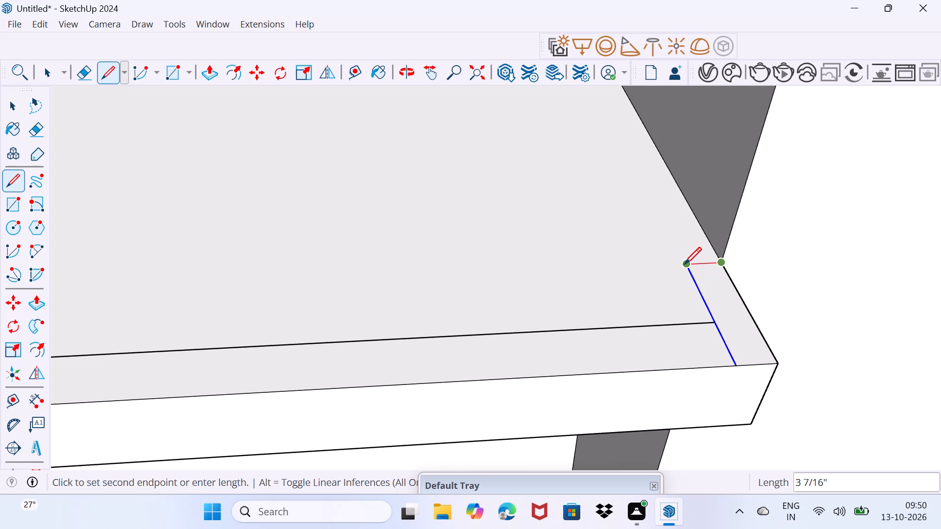
{"action": "left_click", "coordinate": [684, 264]}
{"action": "key", "text": "space"}
{"action": "left_click_drag", "start_coordinate": [673, 302], "coordinate": [678, 283]}
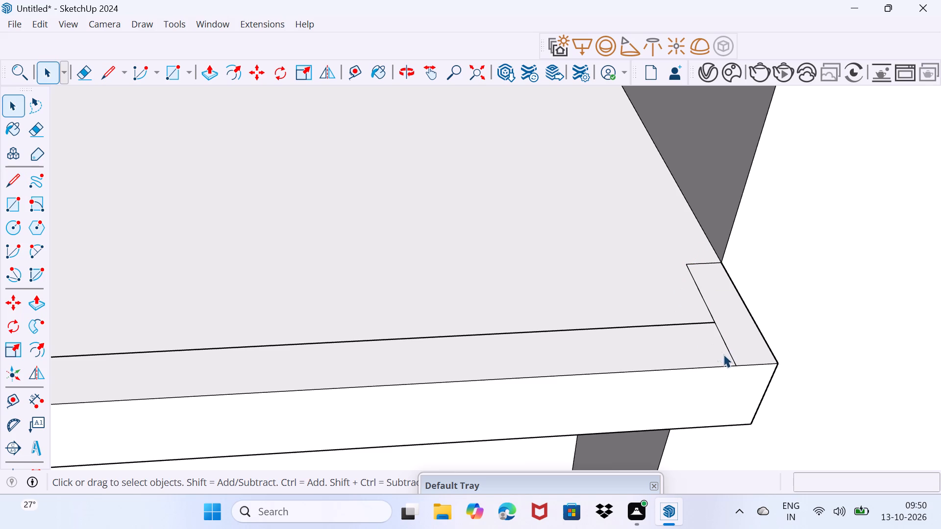
Erase the copied short side edge that crosses the end of the 6" offset line.
{"action": "key", "text": "e"}
{"action": "left_click_drag", "start_coordinate": [725, 352], "coordinate": [731, 345]}
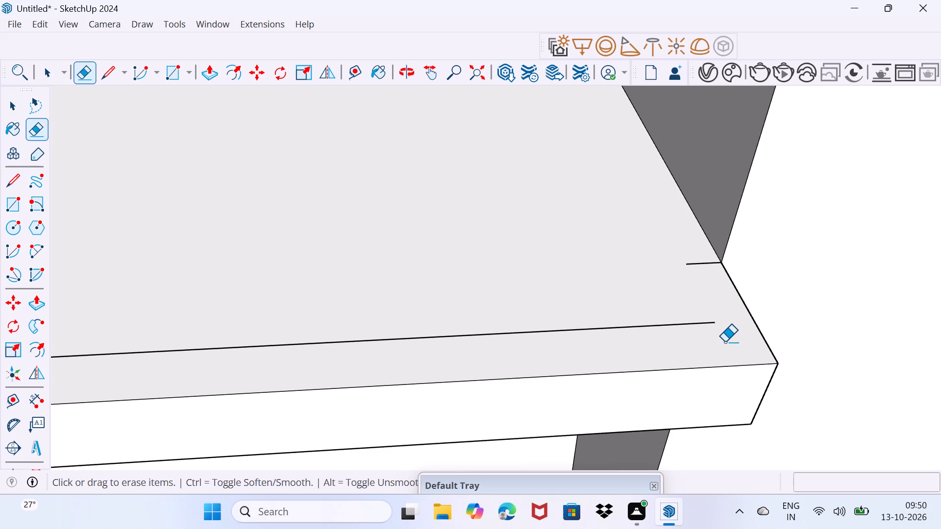
{"action": "key", "text": "ctrl+z"}
{"action": "key", "text": "ctrl+z"}
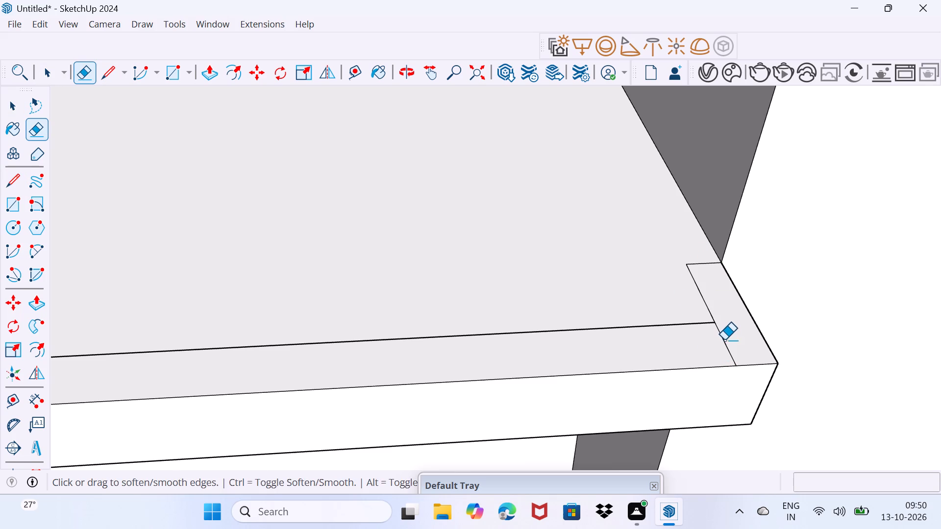
{"action": "key", "text": "ctrl+y"}
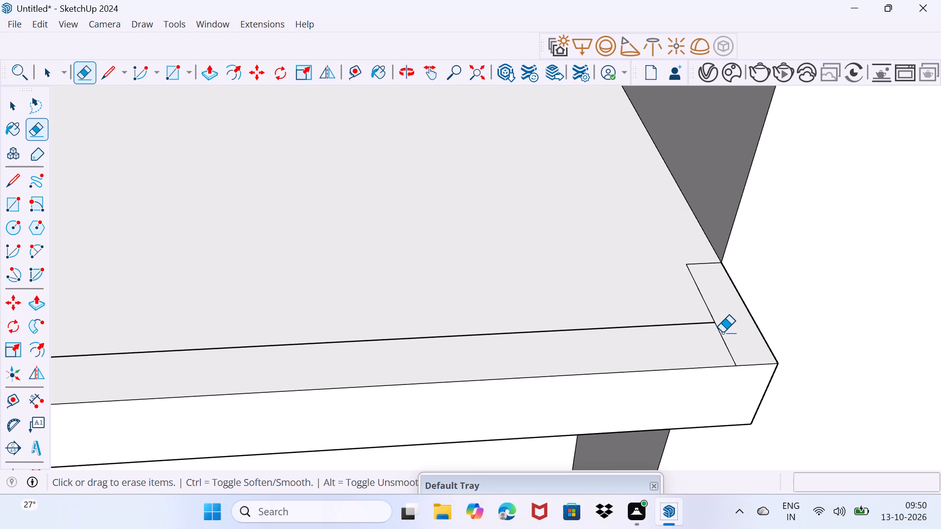
{"action": "left_click_drag", "start_coordinate": [722, 333], "coordinate": [718, 339]}
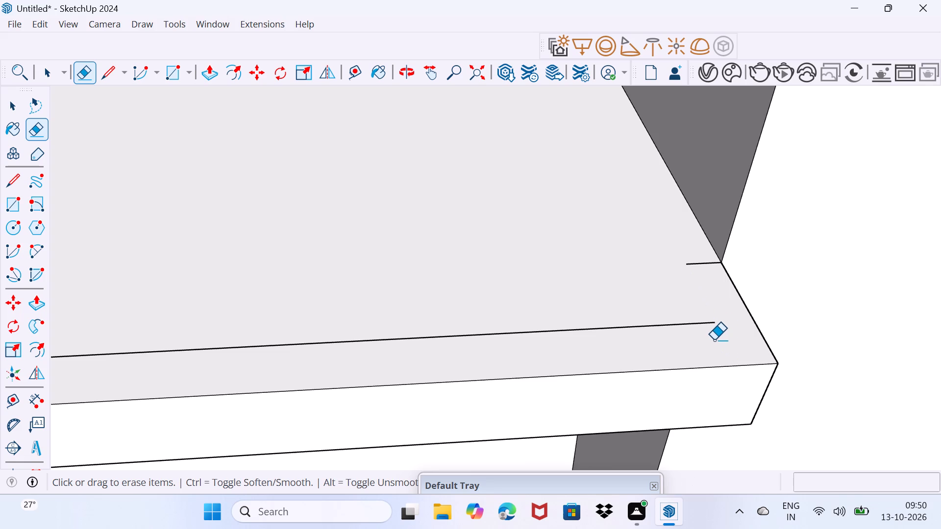
Draw a line about 7 15/16" long joining the offset front line's end to the short line's end, closing an L-shaped strip.
{"action": "key", "text": "space"}
{"action": "key", "text": "l"}
{"action": "left_click", "coordinate": [717, 324]}
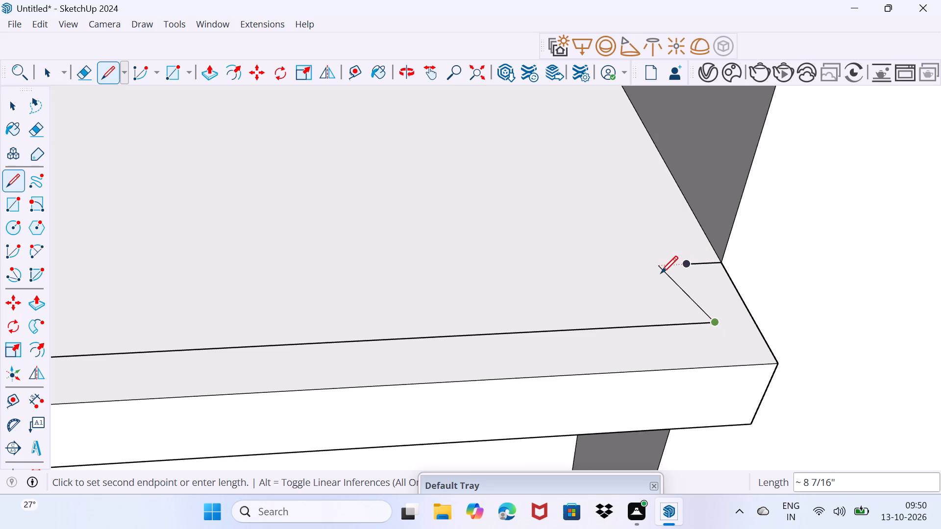
{"action": "scroll", "coordinate": [684, 266], "scroll_direction": "up", "scroll_amount": 4}
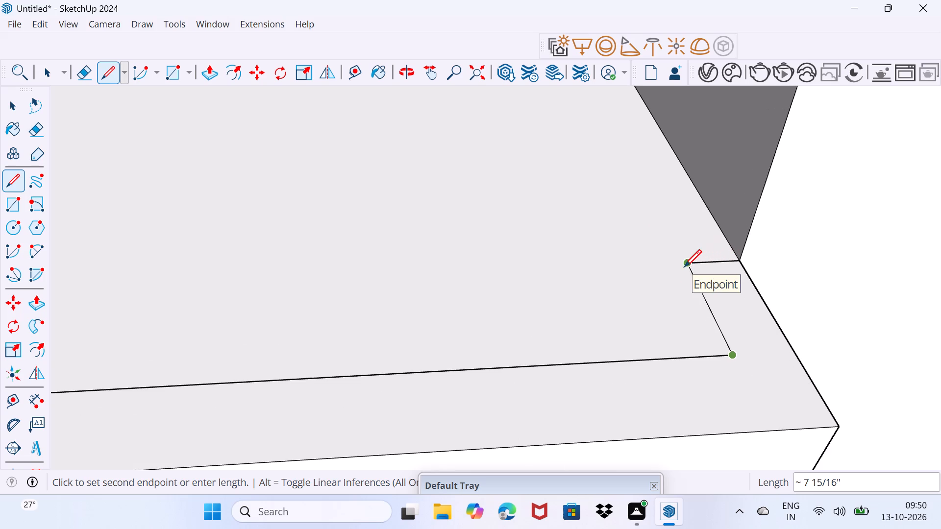
{"action": "middle_click_drag", "start_coordinate": [684, 269], "coordinate": [850, 290]}
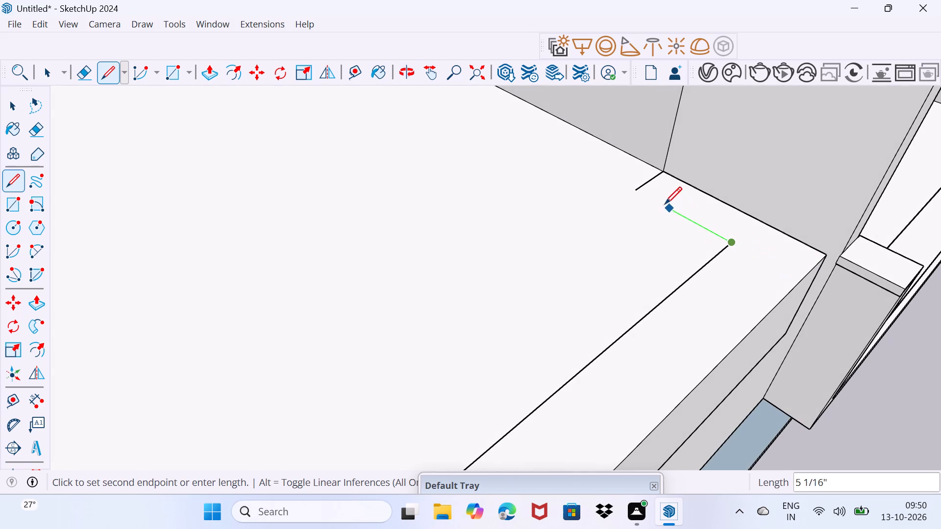
{"action": "left_click", "coordinate": [638, 192]}
{"action": "key", "text": "space"}
{"action": "left_click_drag", "start_coordinate": [620, 225], "coordinate": [620, 220]}
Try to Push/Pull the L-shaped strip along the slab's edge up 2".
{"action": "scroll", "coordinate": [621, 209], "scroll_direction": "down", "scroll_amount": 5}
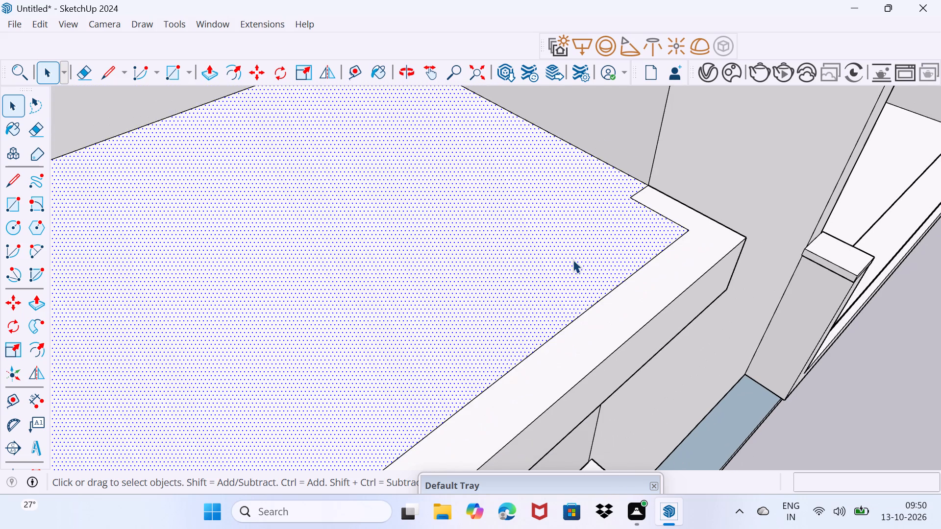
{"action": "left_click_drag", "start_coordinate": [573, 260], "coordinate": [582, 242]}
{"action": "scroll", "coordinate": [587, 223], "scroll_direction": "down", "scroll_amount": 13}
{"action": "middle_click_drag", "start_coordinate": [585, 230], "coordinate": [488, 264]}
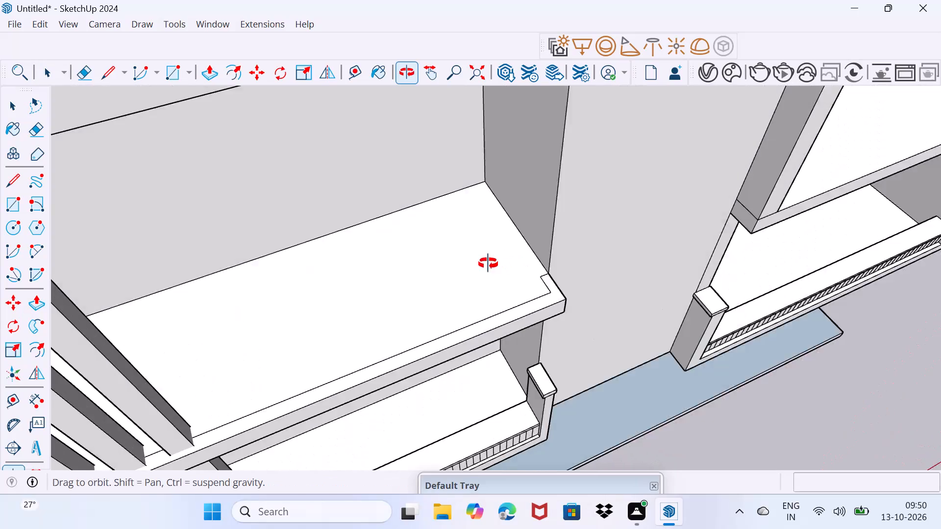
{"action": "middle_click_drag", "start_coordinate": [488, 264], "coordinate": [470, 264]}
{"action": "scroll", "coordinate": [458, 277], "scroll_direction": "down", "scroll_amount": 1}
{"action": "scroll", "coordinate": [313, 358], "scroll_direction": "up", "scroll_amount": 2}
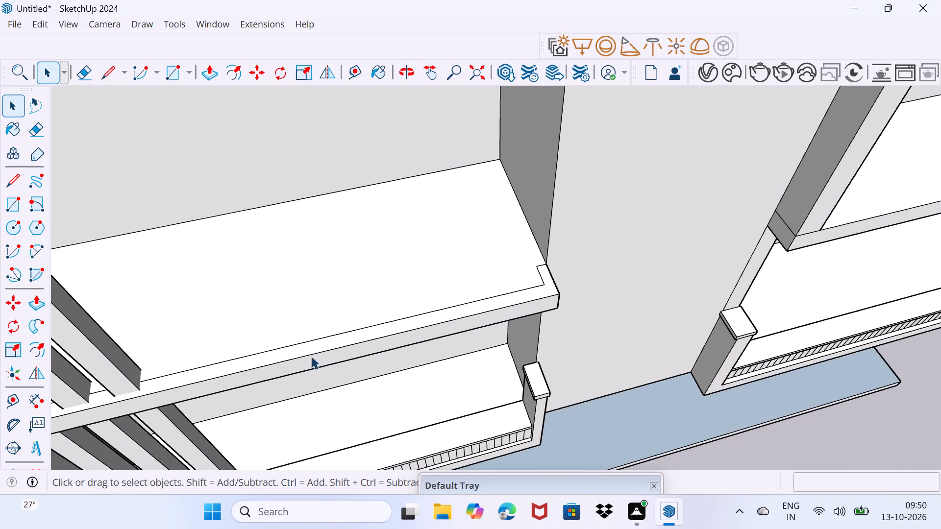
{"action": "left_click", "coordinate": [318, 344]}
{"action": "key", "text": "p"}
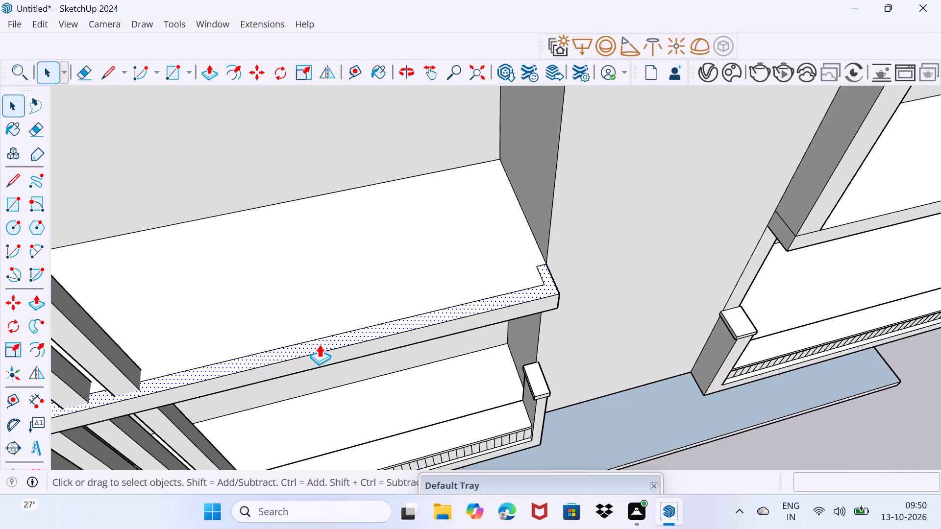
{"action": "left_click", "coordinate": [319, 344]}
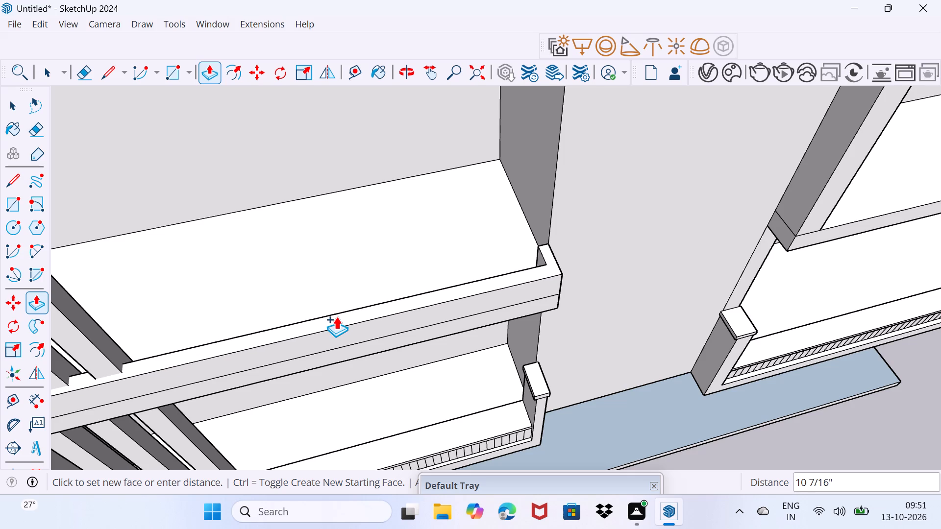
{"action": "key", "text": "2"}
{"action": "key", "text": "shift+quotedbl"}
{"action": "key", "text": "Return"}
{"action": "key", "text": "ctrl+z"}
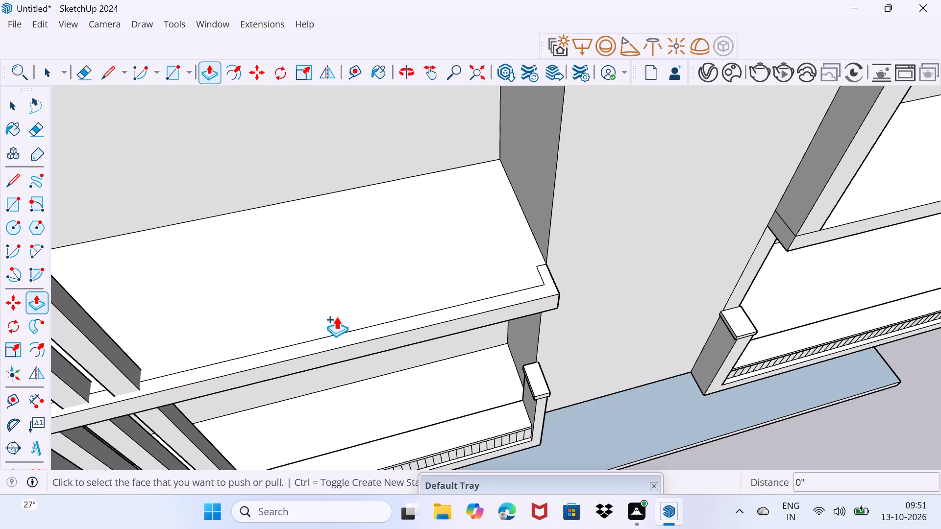
Push/Pull the L-shaped strip along the slab's edge up 1'.
{"action": "left_click", "coordinate": [365, 335]}
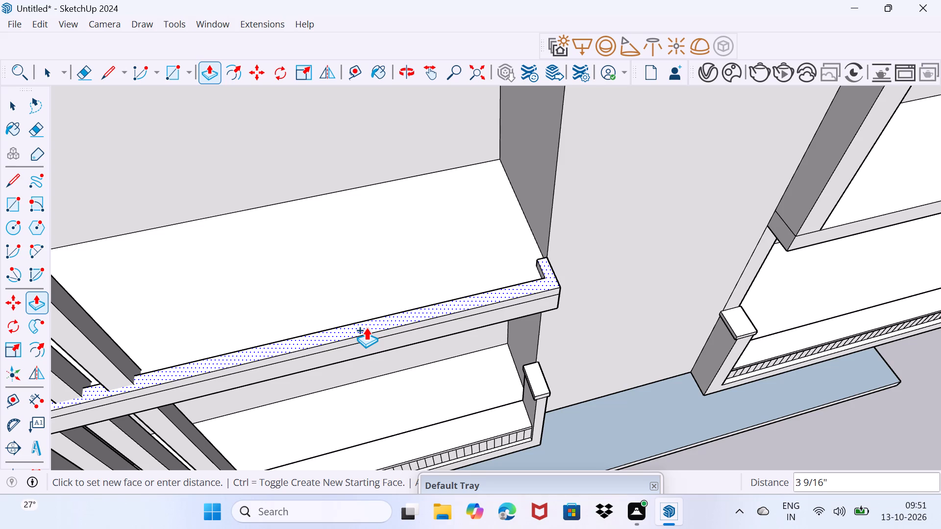
{"action": "type", "text": "1'"}
{"action": "key", "text": "Return"}
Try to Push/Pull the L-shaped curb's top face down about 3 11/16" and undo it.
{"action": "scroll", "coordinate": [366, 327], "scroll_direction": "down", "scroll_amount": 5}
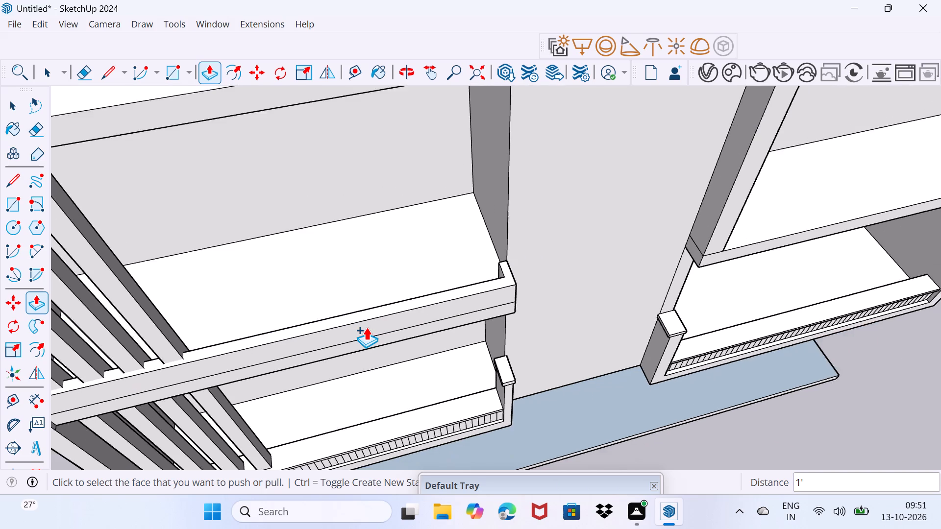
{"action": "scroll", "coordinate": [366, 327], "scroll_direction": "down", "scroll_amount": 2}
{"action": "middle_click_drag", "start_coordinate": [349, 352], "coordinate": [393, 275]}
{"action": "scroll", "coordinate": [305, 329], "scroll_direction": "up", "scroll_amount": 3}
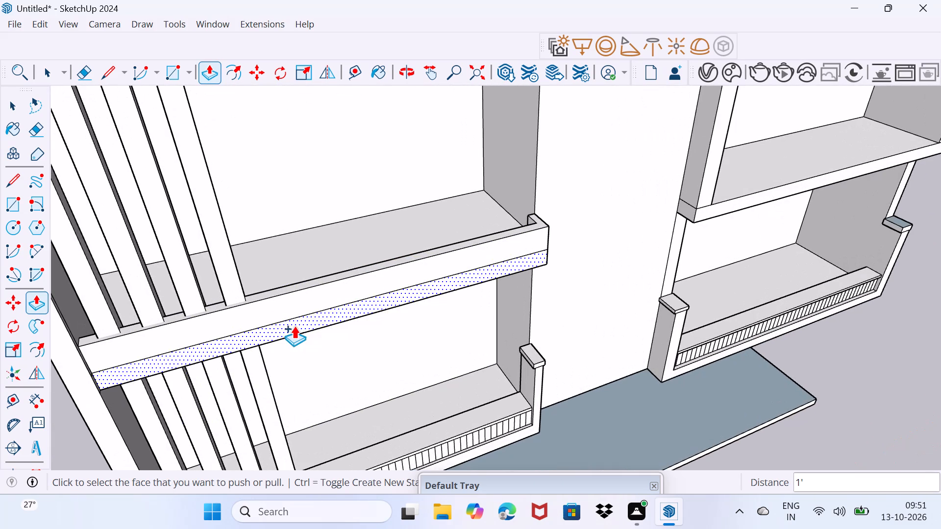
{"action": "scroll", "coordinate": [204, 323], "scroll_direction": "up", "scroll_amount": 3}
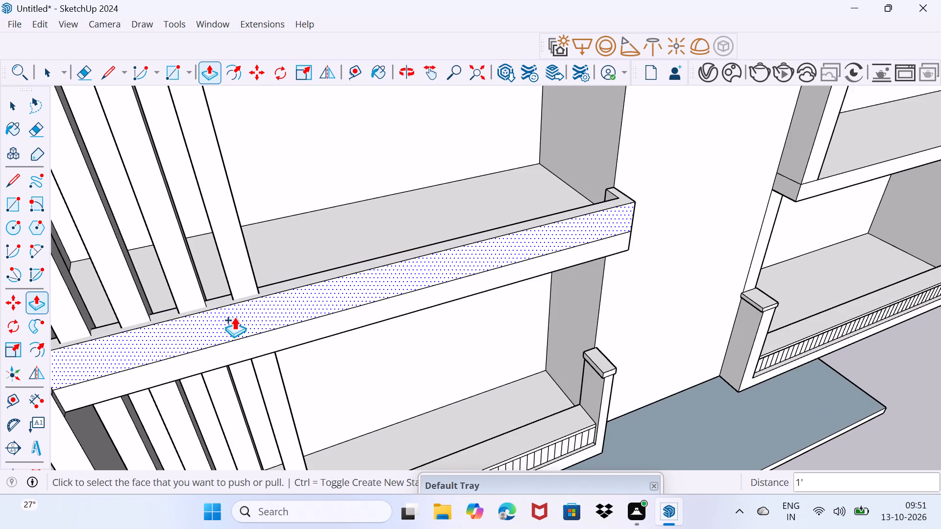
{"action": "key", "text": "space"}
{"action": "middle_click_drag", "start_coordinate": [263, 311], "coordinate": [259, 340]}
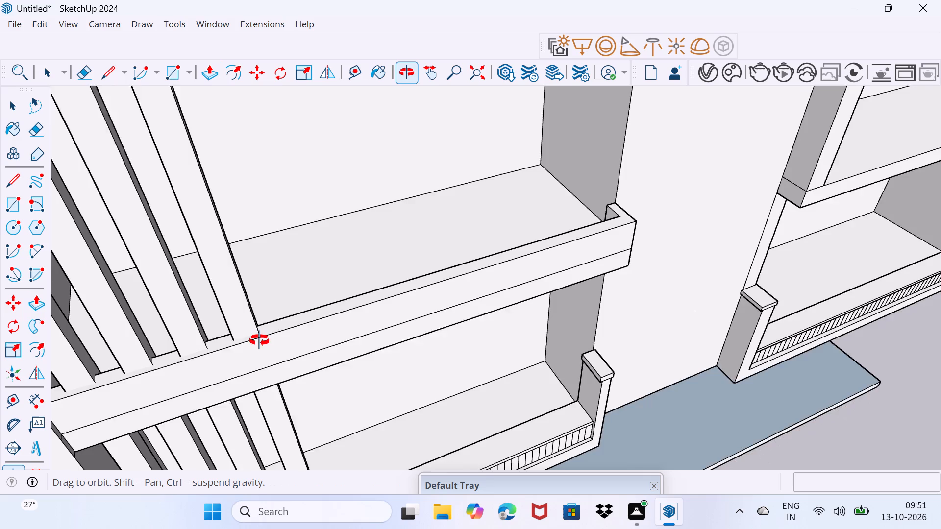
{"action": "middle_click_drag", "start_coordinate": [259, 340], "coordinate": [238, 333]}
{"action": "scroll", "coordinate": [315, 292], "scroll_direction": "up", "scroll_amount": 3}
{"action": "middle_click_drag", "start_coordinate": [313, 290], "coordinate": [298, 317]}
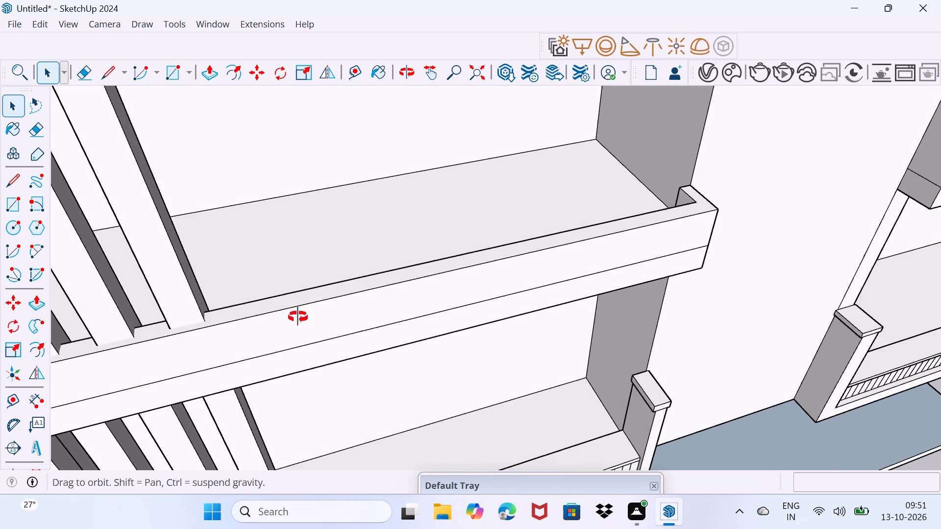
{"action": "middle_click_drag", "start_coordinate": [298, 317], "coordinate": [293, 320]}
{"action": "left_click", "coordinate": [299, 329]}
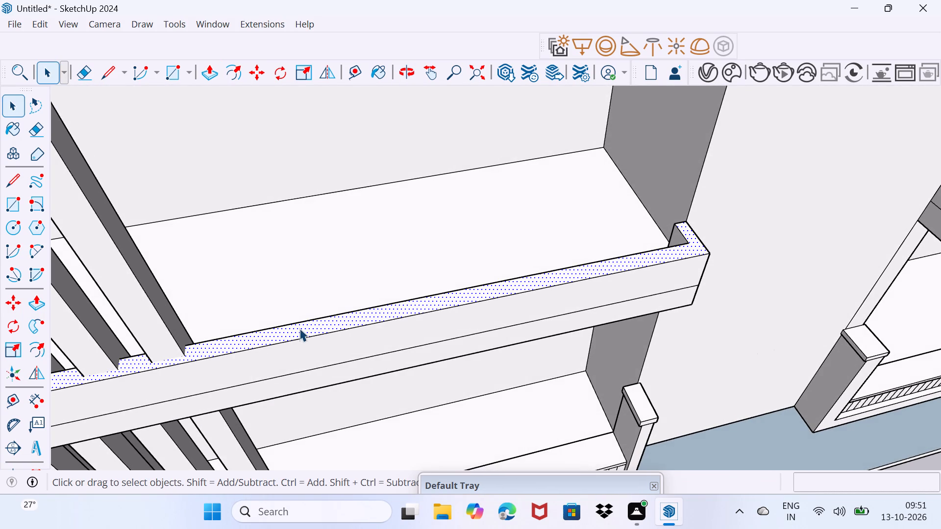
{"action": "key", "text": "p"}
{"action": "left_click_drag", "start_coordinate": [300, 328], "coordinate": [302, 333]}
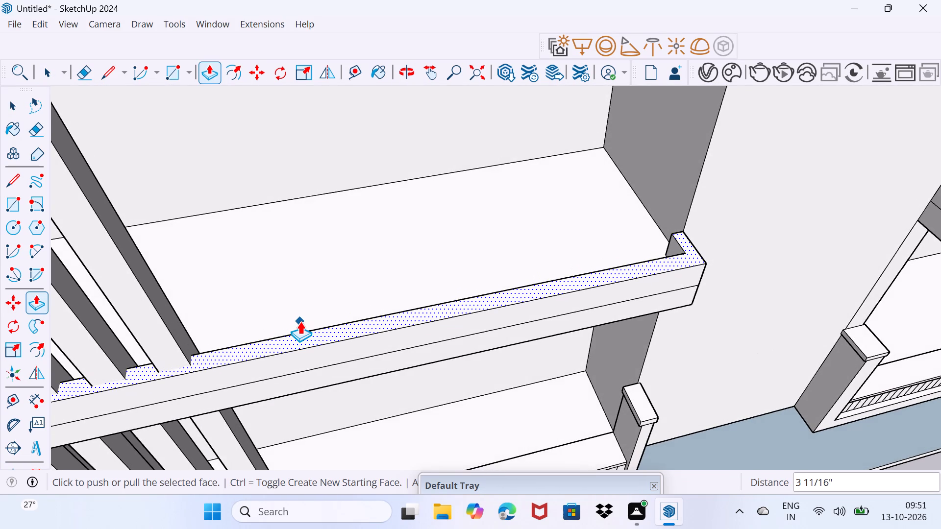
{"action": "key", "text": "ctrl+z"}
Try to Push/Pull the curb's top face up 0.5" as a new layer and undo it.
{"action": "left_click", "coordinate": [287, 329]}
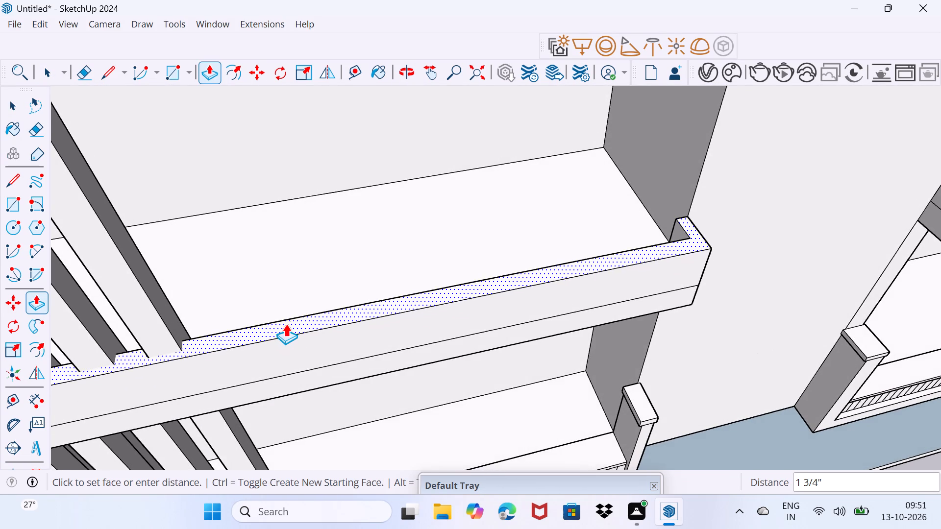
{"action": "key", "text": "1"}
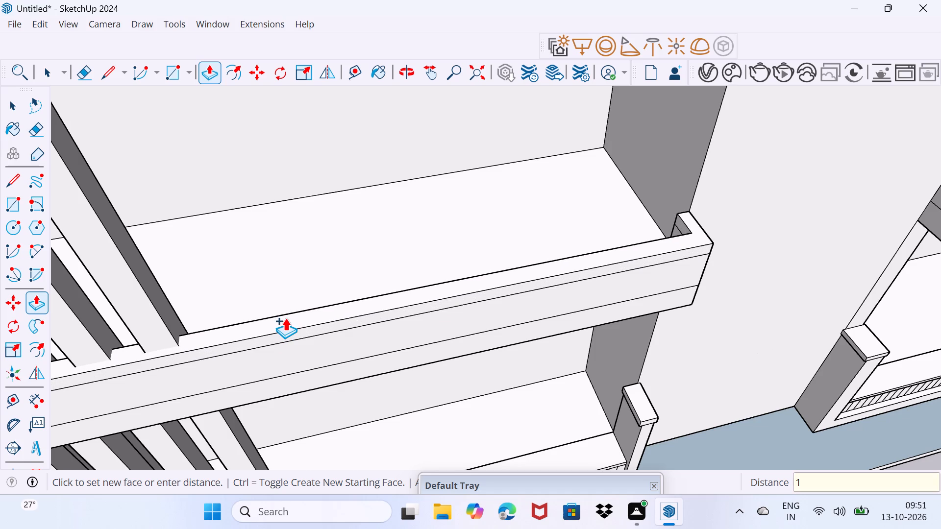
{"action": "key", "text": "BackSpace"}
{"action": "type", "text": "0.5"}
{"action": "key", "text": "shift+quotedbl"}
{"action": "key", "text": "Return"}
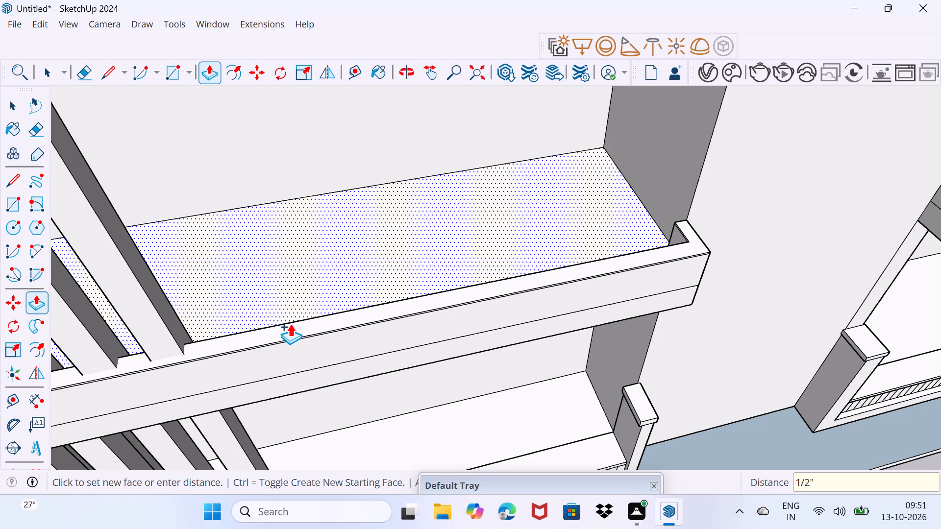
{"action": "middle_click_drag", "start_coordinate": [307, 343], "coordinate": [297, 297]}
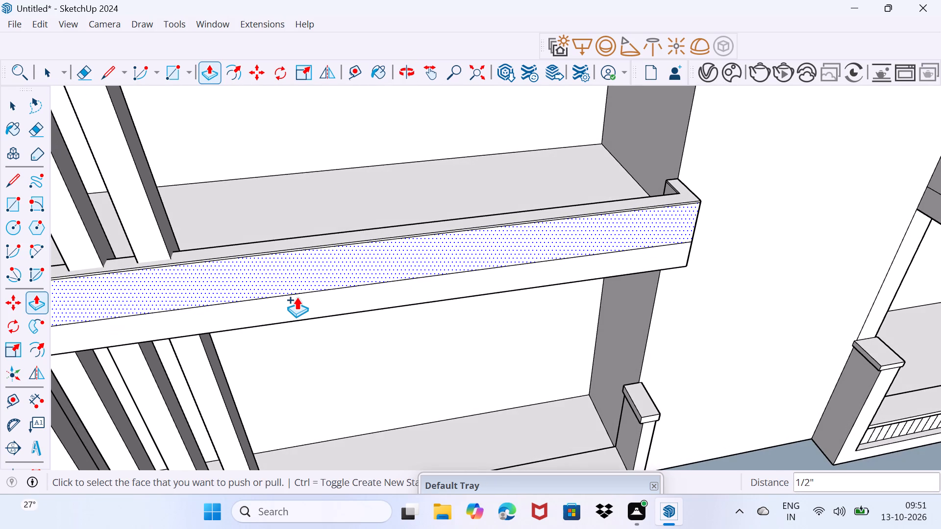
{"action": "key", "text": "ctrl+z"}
Push/Pull the curb's L-shaped top face up 1" as a separate cap layer.
{"action": "left_click", "coordinate": [325, 241]}
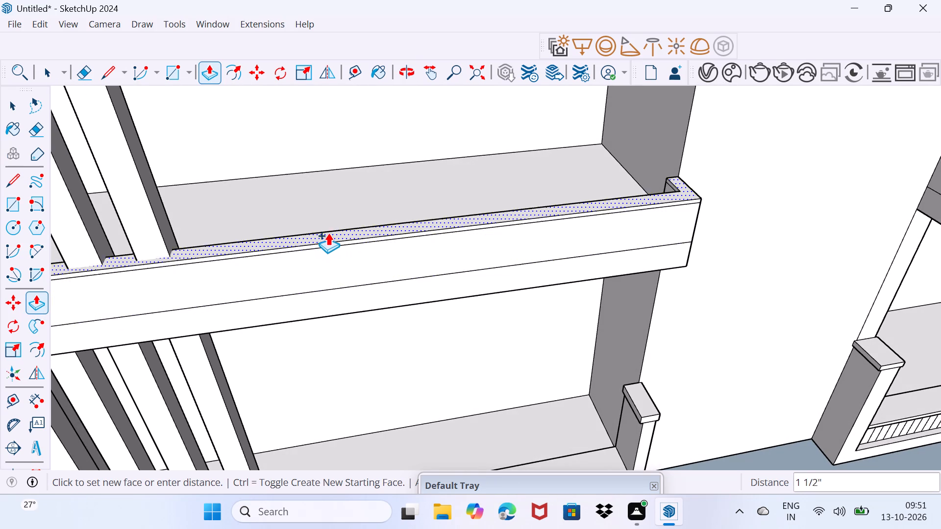
{"action": "key", "text": "1"}
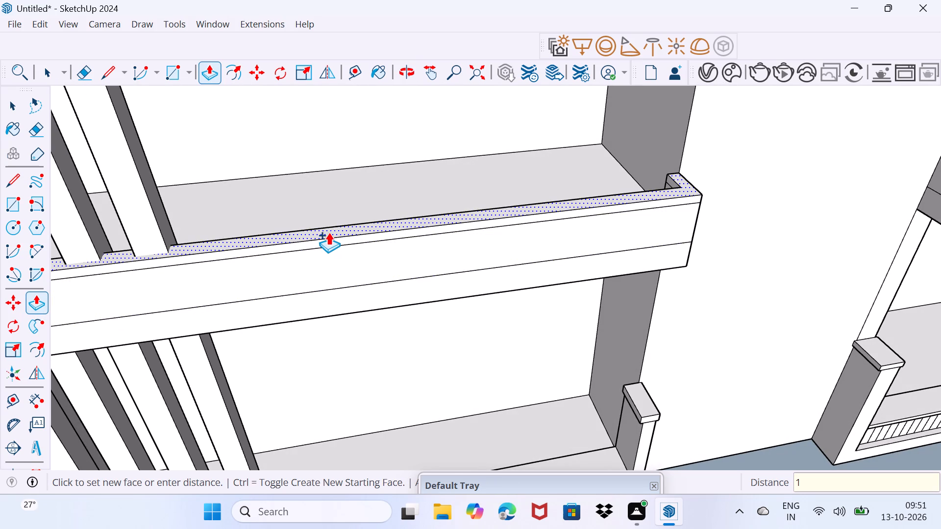
{"action": "key", "text": "shift+quotedbl"}
{"action": "key", "text": "Return"}
{"action": "key", "text": "space"}
Push/Pull the long front face of the curb's thin cap layer outward 1".
{"action": "scroll", "coordinate": [300, 275], "scroll_direction": "up", "scroll_amount": 1}
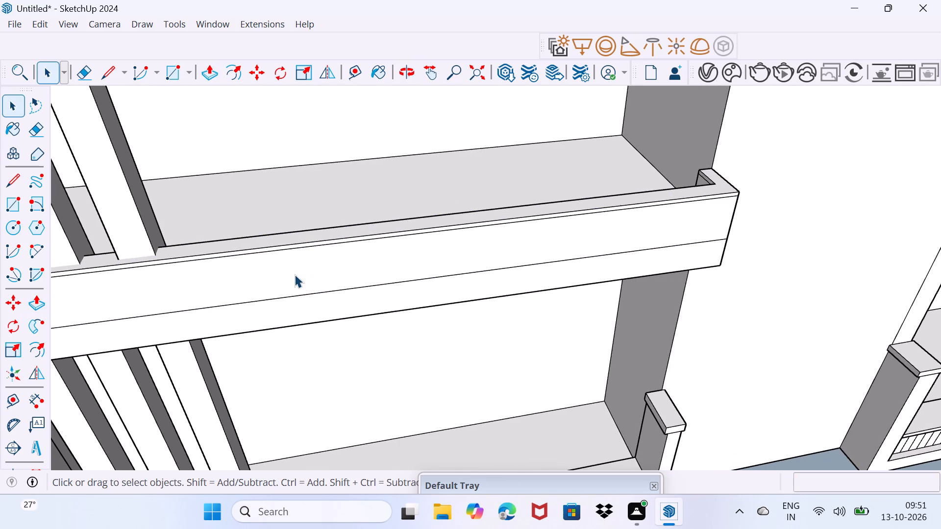
{"action": "middle_click_drag", "start_coordinate": [294, 276], "coordinate": [482, 222]}
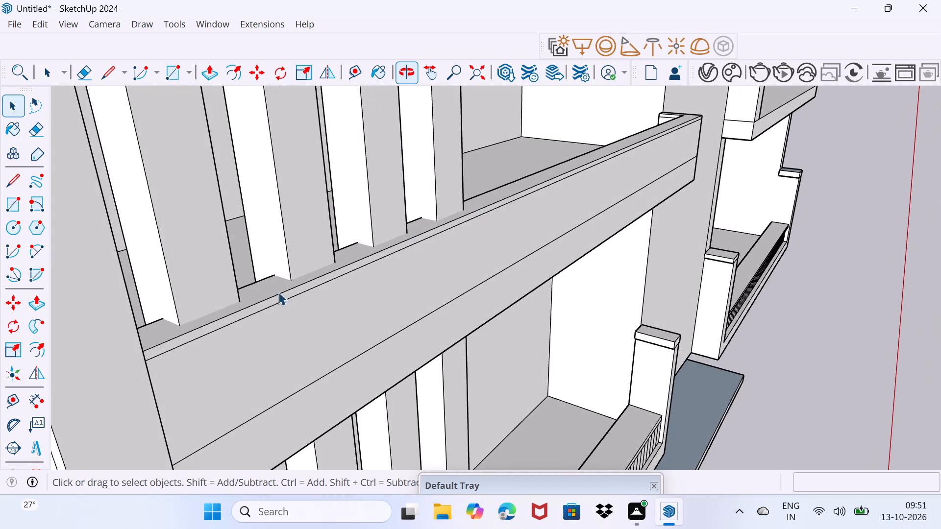
{"action": "scroll", "coordinate": [194, 345], "scroll_direction": "up", "scroll_amount": 3}
{"action": "middle_click_drag", "start_coordinate": [191, 346], "coordinate": [142, 355]}
{"action": "scroll", "coordinate": [169, 336], "scroll_direction": "up", "scroll_amount": 3}
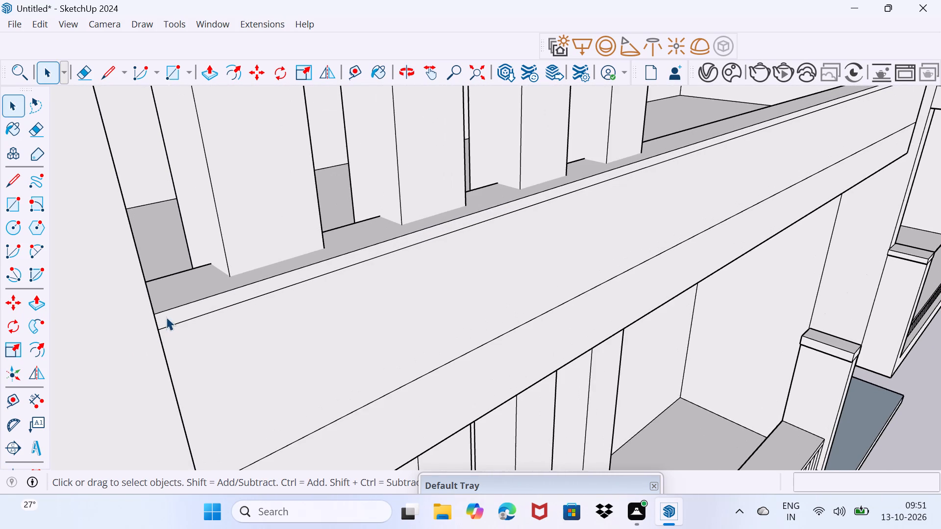
{"action": "left_click", "coordinate": [166, 318]}
{"action": "key", "text": "p"}
{"action": "left_click", "coordinate": [166, 318]}
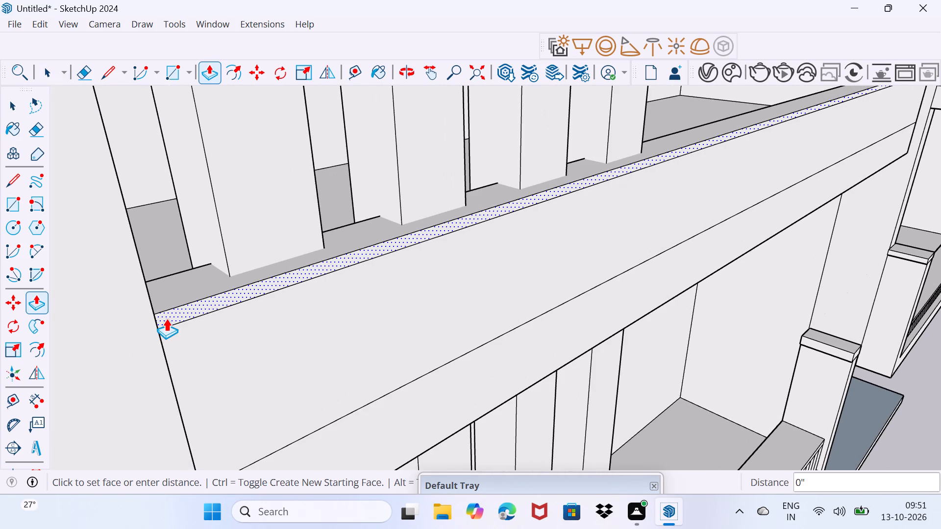
{"action": "middle_click_drag", "start_coordinate": [178, 320], "coordinate": [114, 298]}
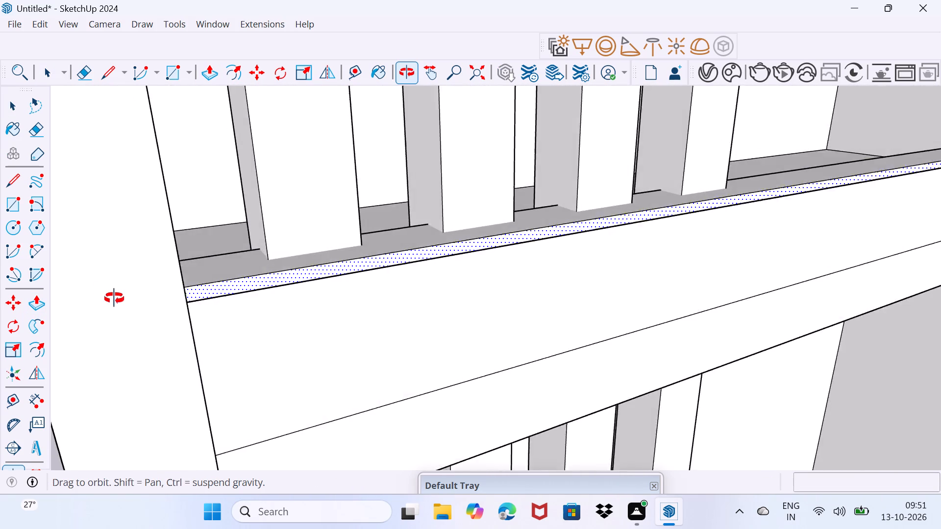
{"action": "middle_click_drag", "start_coordinate": [114, 298], "coordinate": [118, 262]}
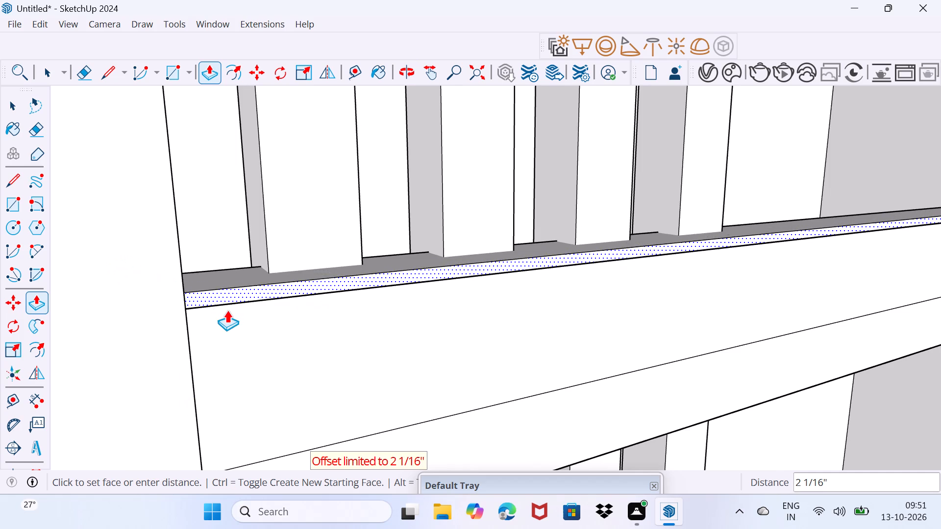
{"action": "left_click", "coordinate": [254, 305]}
{"action": "left_click", "coordinate": [221, 294]}
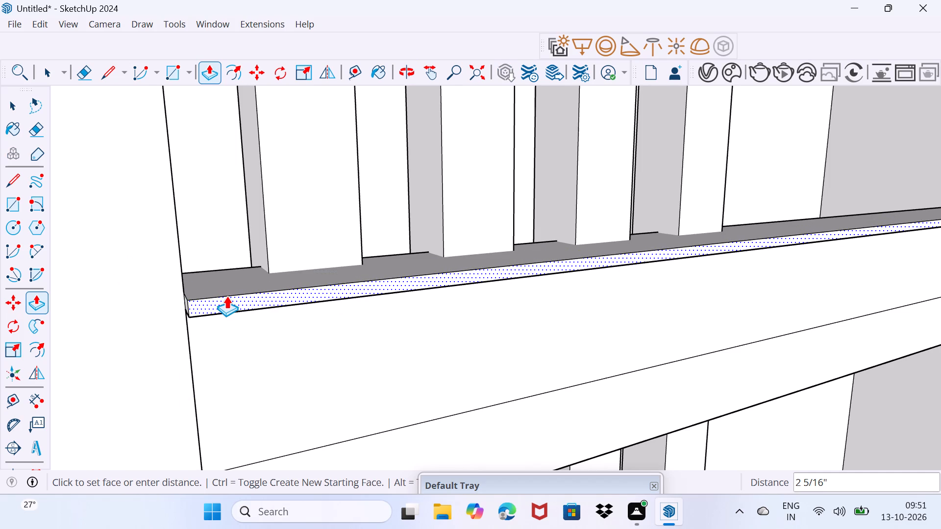
{"action": "key", "text": "1"}
{"action": "key", "text": "shift+quotedbl"}
{"action": "key", "text": "Return"}
Repeat the 1" outward Push/Pull on the cap's short side face by the wall.
{"action": "middle_click_drag", "start_coordinate": [205, 312], "coordinate": [84, 348]}
{"action": "scroll", "coordinate": [86, 350], "scroll_direction": "down", "scroll_amount": 6}
{"action": "scroll", "coordinate": [496, 359], "scroll_direction": "up", "scroll_amount": 3}
{"action": "middle_click_drag", "start_coordinate": [540, 337], "coordinate": [408, 356]}
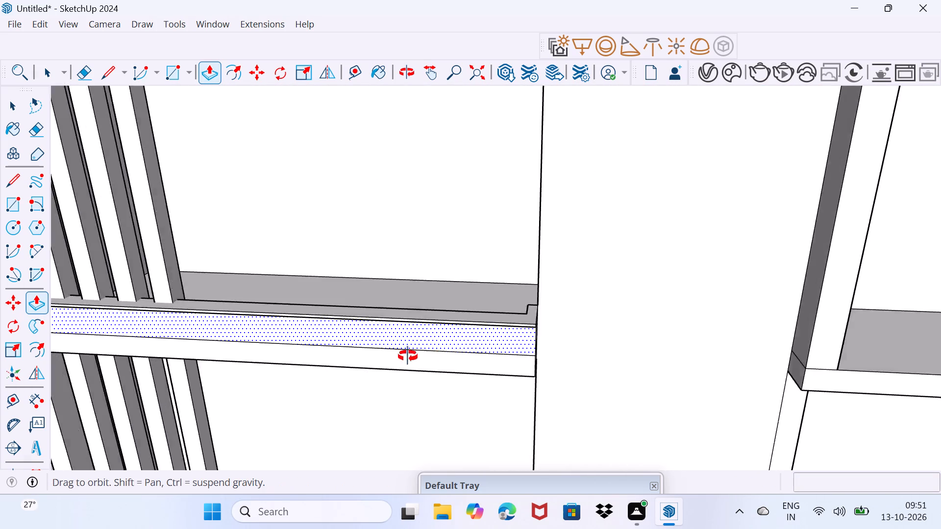
{"action": "middle_click_drag", "start_coordinate": [408, 356], "coordinate": [203, 343]}
{"action": "scroll", "coordinate": [470, 322], "scroll_direction": "up", "scroll_amount": 7}
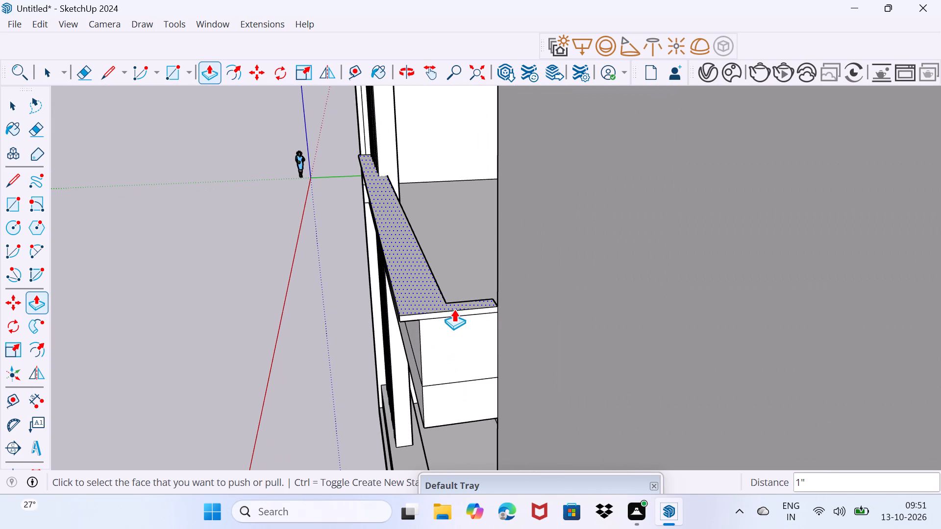
{"action": "double_click", "coordinate": [450, 315]}
{"action": "key", "text": "space"}
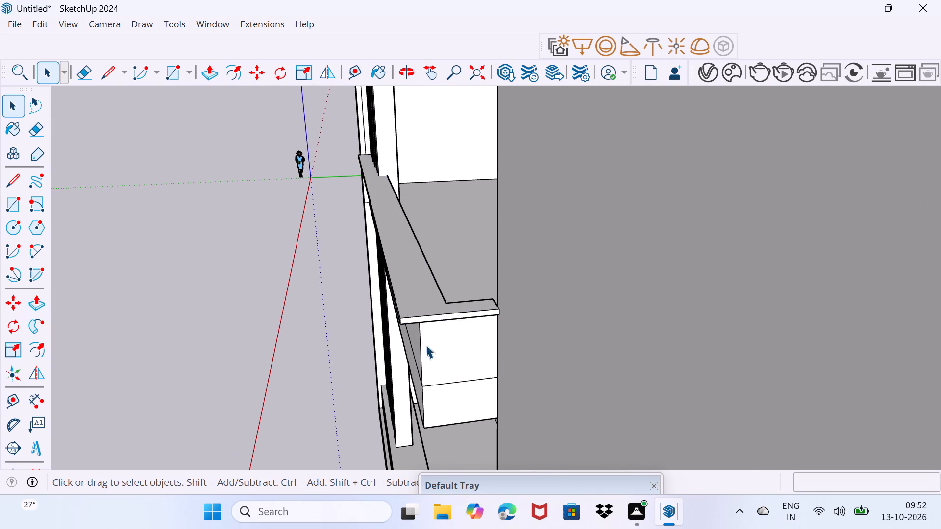
Copy the vertical end edge of the curb's upper front face to its opposite end and divide the span into 50 equal parts.
{"action": "left_click_drag", "start_coordinate": [419, 356], "coordinate": [444, 346]}
{"action": "middle_click_drag", "start_coordinate": [419, 359], "coordinate": [756, 291]}
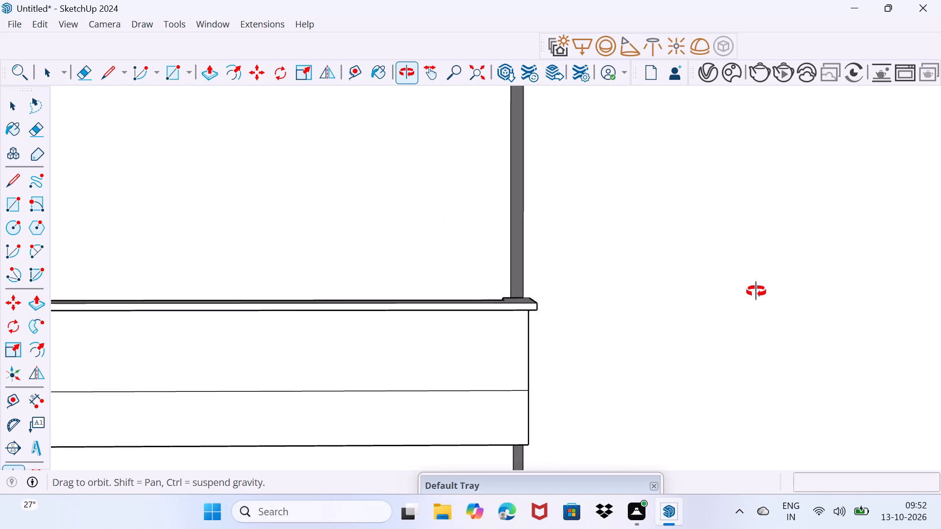
{"action": "middle_click_drag", "start_coordinate": [756, 291], "coordinate": [750, 291]}
{"action": "middle_click_drag", "start_coordinate": [504, 351], "coordinate": [575, 335]}
{"action": "scroll", "coordinate": [575, 335], "scroll_direction": "down", "scroll_amount": 10}
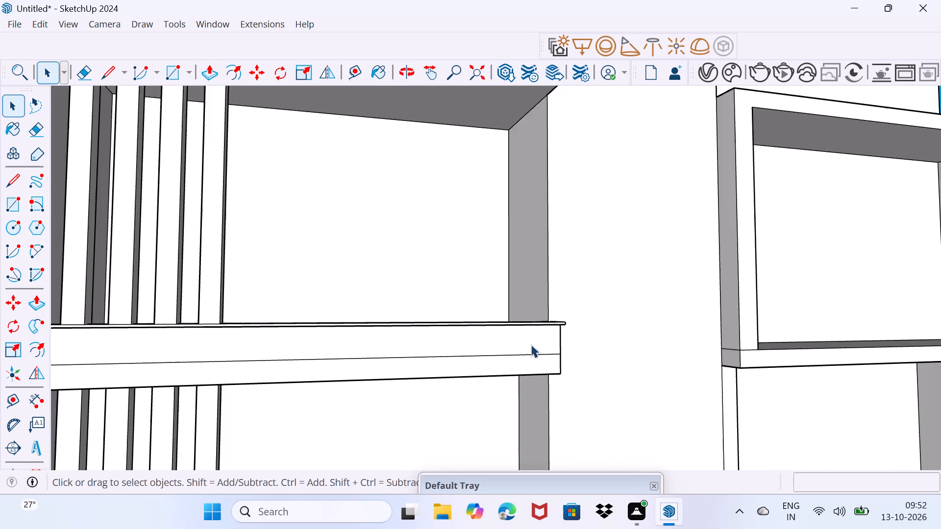
{"action": "scroll", "coordinate": [531, 344], "scroll_direction": "down", "scroll_amount": 3}
{"action": "scroll", "coordinate": [234, 376], "scroll_direction": "up", "scroll_amount": 7}
{"action": "scroll", "coordinate": [142, 352], "scroll_direction": "up", "scroll_amount": 3}
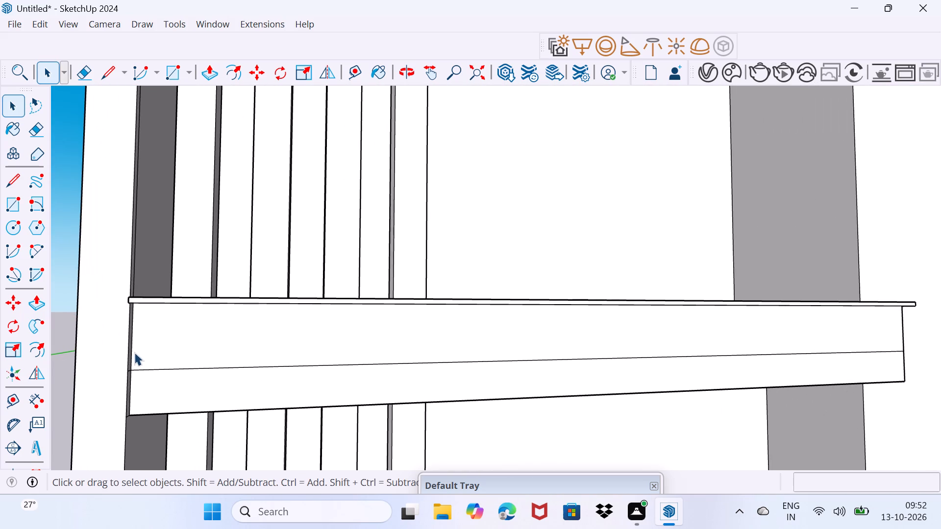
{"action": "left_click", "coordinate": [130, 354]}
{"action": "left_click_drag", "start_coordinate": [129, 369], "coordinate": [137, 359]}
{"action": "scroll", "coordinate": [124, 365], "scroll_direction": "up", "scroll_amount": 7}
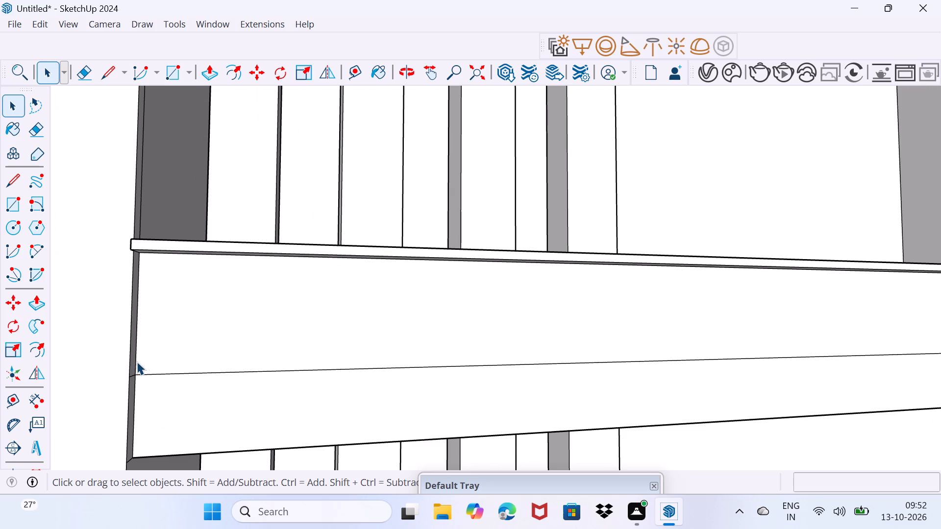
{"action": "left_click", "coordinate": [137, 361]}
{"action": "key", "text": "m"}
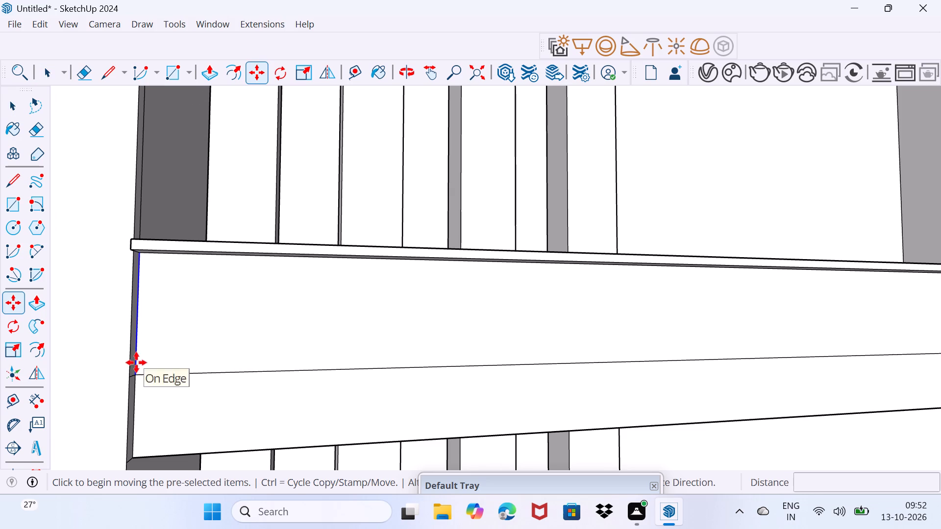
{"action": "left_click", "coordinate": [137, 372]}
{"action": "scroll", "coordinate": [254, 361], "scroll_direction": "down", "scroll_amount": 2}
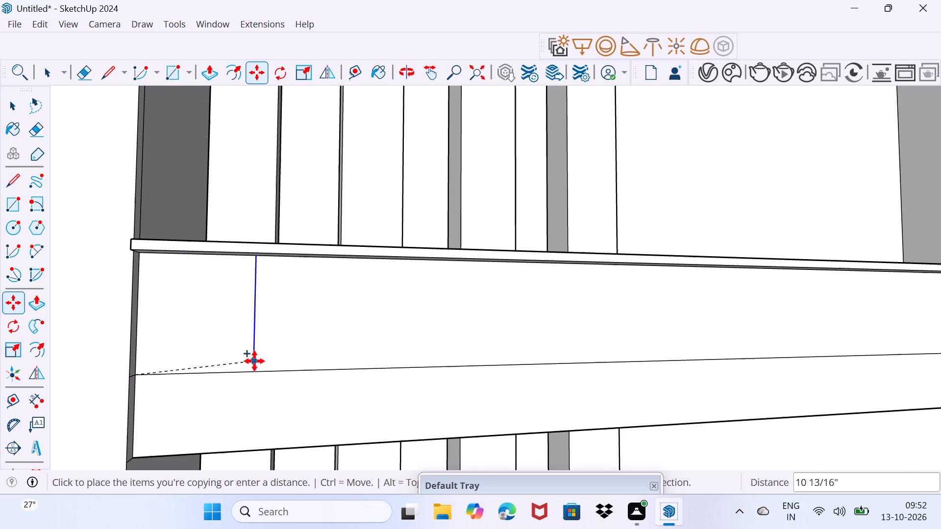
{"action": "scroll", "coordinate": [254, 361], "scroll_direction": "down", "scroll_amount": 8}
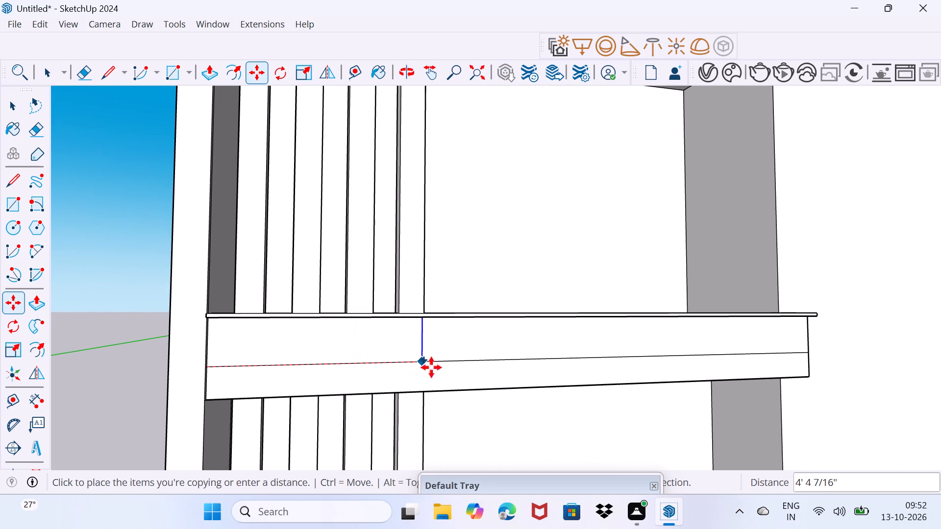
{"action": "middle_click_drag", "start_coordinate": [442, 367], "coordinate": [130, 377]}
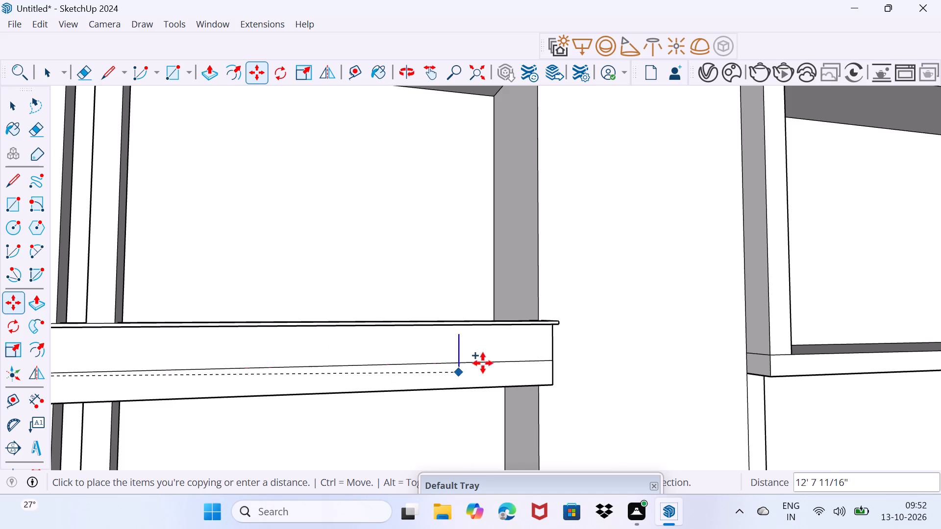
{"action": "left_click", "coordinate": [548, 355]}
{"action": "type", "text": "/50"}
{"action": "key", "text": "Return"}
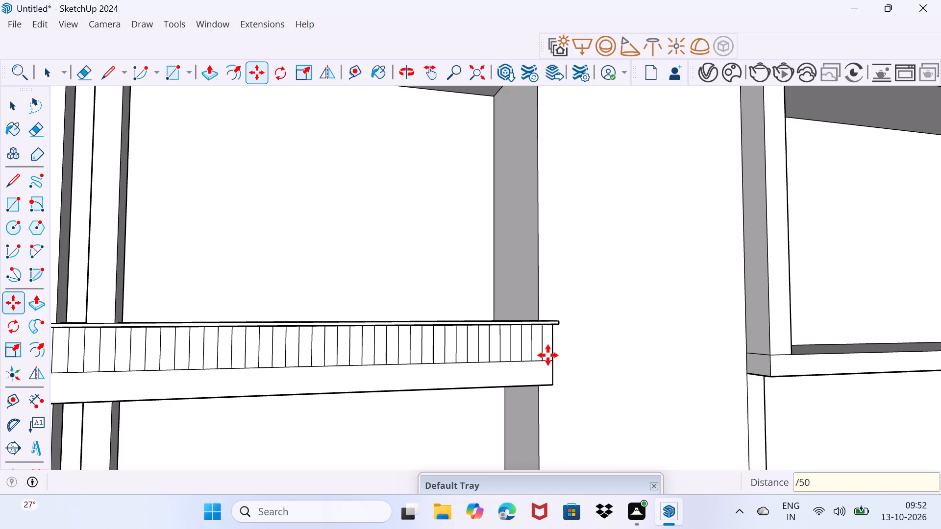
{"action": "key", "text": "space"}
Copy the corner's vertical edge across the curb's short side face to the wall and divide the span into 6 equal parts.
{"action": "middle_click_drag", "start_coordinate": [549, 355], "coordinate": [207, 369]}
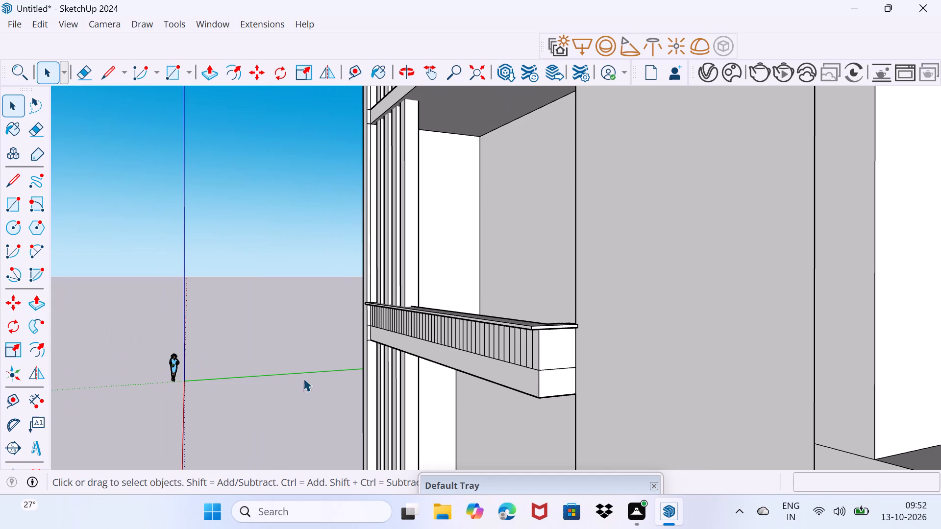
{"action": "scroll", "coordinate": [533, 388], "scroll_direction": "up", "scroll_amount": 7}
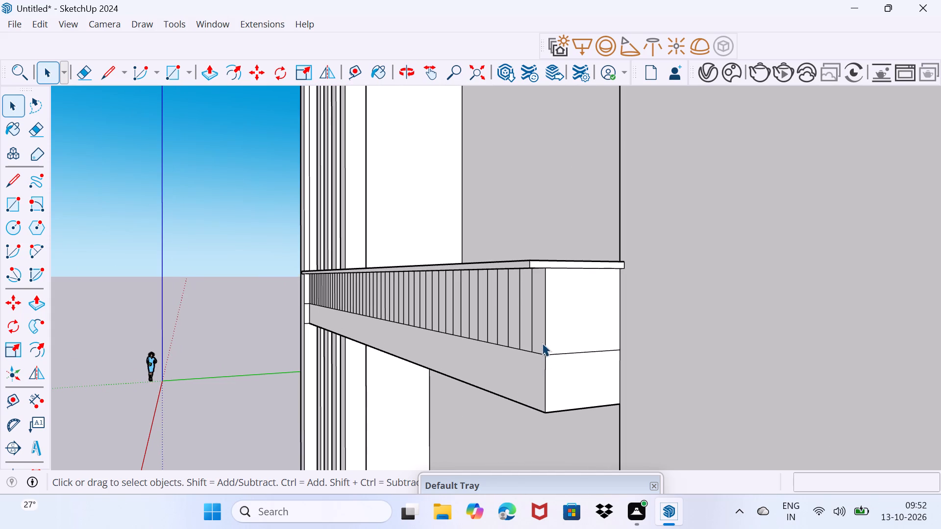
{"action": "left_click", "coordinate": [545, 338]}
{"action": "key", "text": "m"}
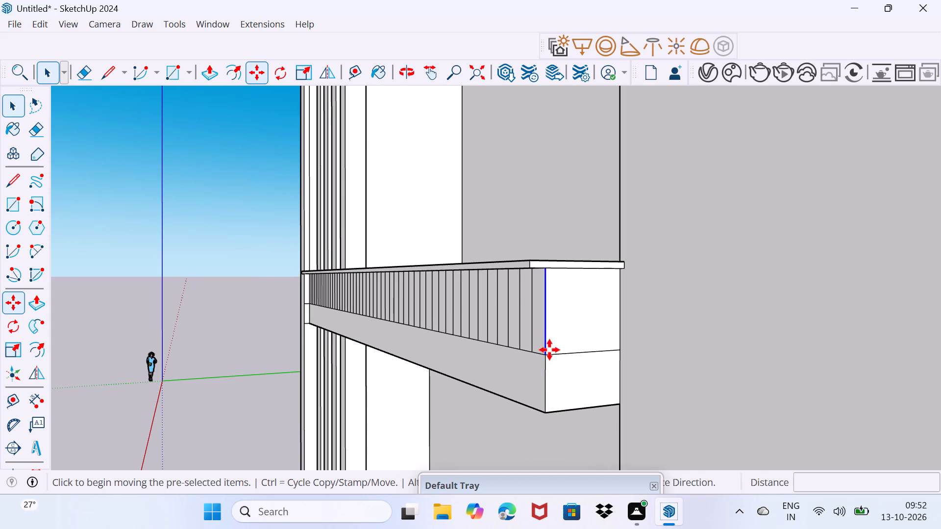
{"action": "left_click", "coordinate": [547, 357]}
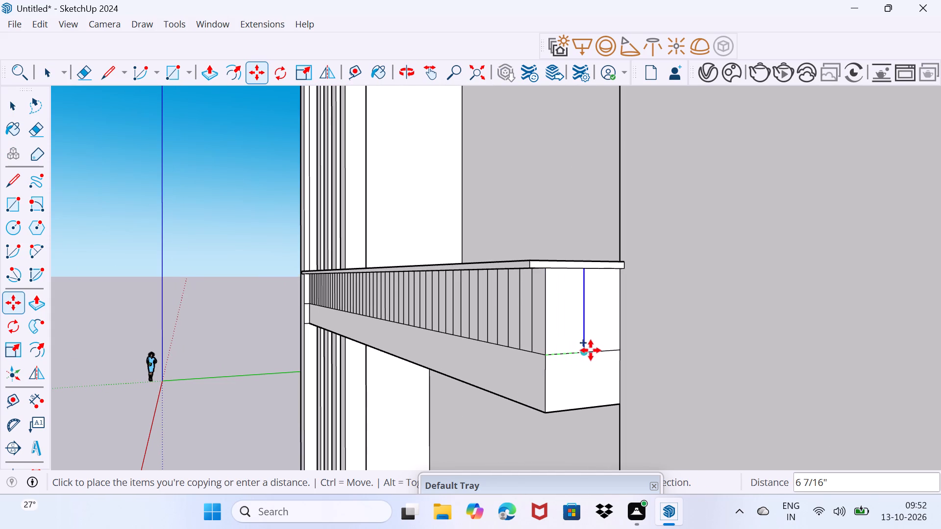
{"action": "left_click", "coordinate": [619, 349]}
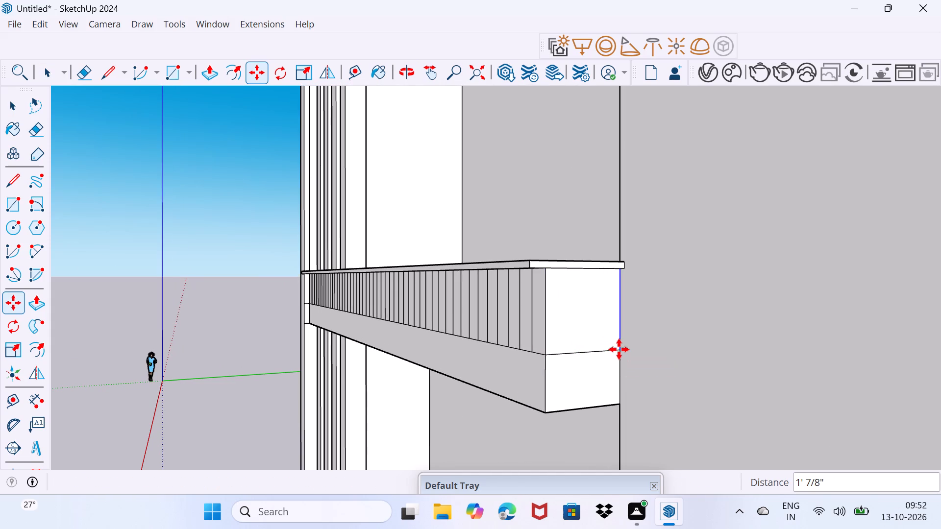
{"action": "key", "text": "slash"}
{"action": "key", "text": "6"}
{"action": "key", "text": "Return"}
{"action": "key", "text": "space"}
Copy the front floor edge of the neighbouring bay's framed upper opening 6" inward along the green axis.
{"action": "scroll", "coordinate": [603, 355], "scroll_direction": "down", "scroll_amount": 11}
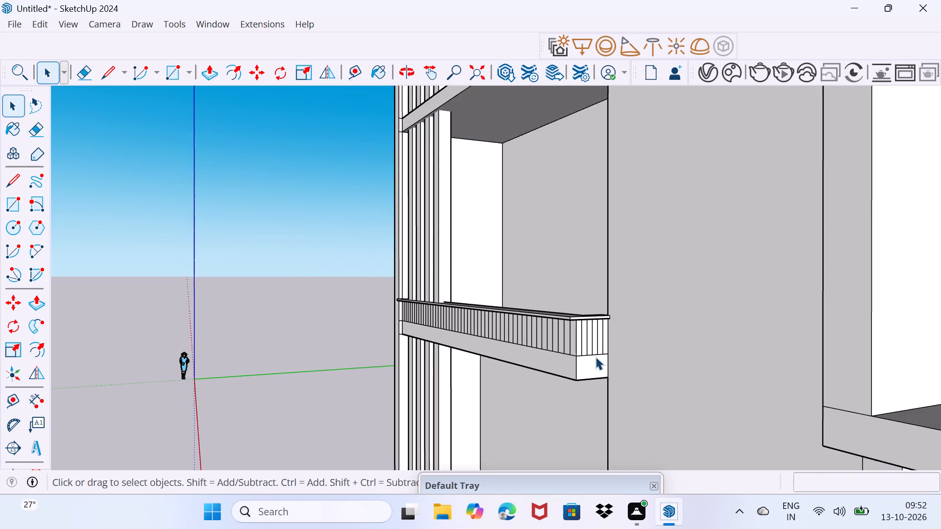
{"action": "scroll", "coordinate": [595, 357], "scroll_direction": "down", "scroll_amount": 2}
{"action": "middle_click_drag", "start_coordinate": [574, 359], "coordinate": [699, 379]}
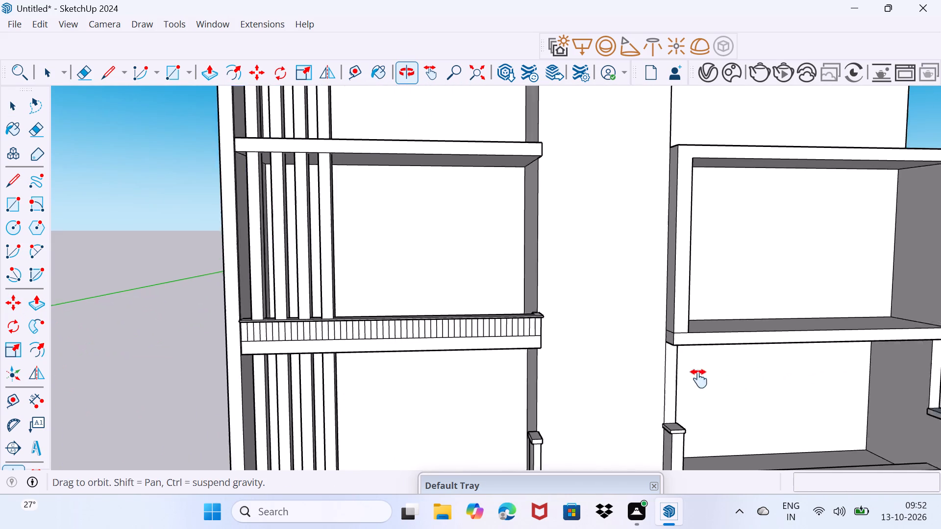
{"action": "middle_click_drag", "start_coordinate": [699, 379], "coordinate": [416, 372]}
{"action": "scroll", "coordinate": [668, 378], "scroll_direction": "down", "scroll_amount": 1, "text": "shift"}
{"action": "scroll", "coordinate": [261, 311], "scroll_direction": "up", "scroll_amount": 2}
{"action": "middle_click_drag", "start_coordinate": [251, 311], "coordinate": [255, 341]}
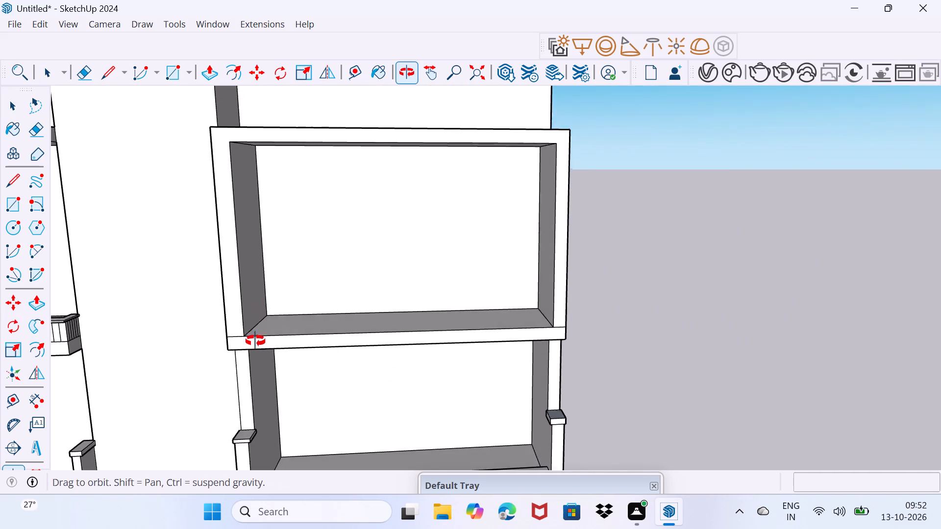
{"action": "middle_click_drag", "start_coordinate": [255, 341], "coordinate": [209, 341]}
{"action": "scroll", "coordinate": [248, 325], "scroll_direction": "down", "scroll_amount": 3}
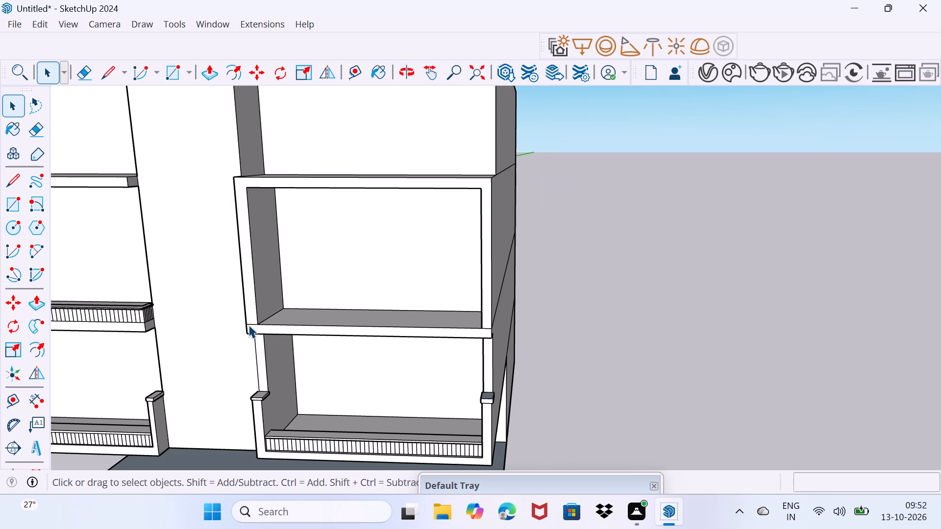
{"action": "scroll", "coordinate": [308, 308], "scroll_direction": "up", "scroll_amount": 3}
{"action": "middle_click", "coordinate": [325, 316]}
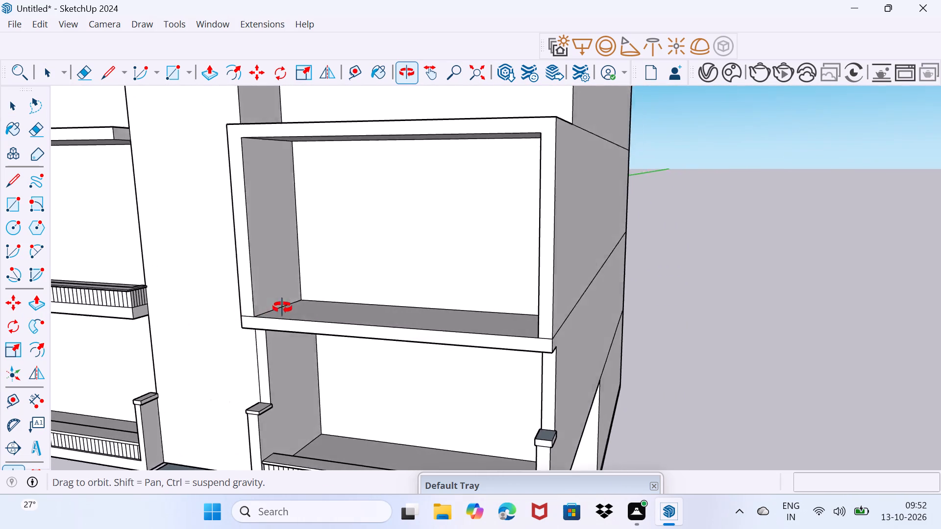
{"action": "scroll", "coordinate": [359, 320], "scroll_direction": "up", "scroll_amount": 2}
{"action": "middle_click_drag", "start_coordinate": [381, 328], "coordinate": [347, 347]}
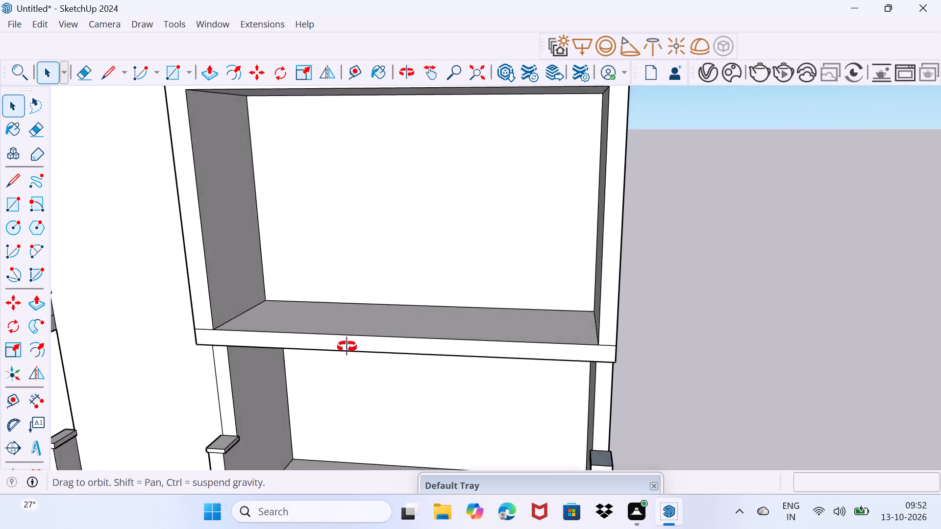
{"action": "middle_click_drag", "start_coordinate": [347, 347], "coordinate": [298, 355]}
{"action": "scroll", "coordinate": [249, 318], "scroll_direction": "up", "scroll_amount": 1}
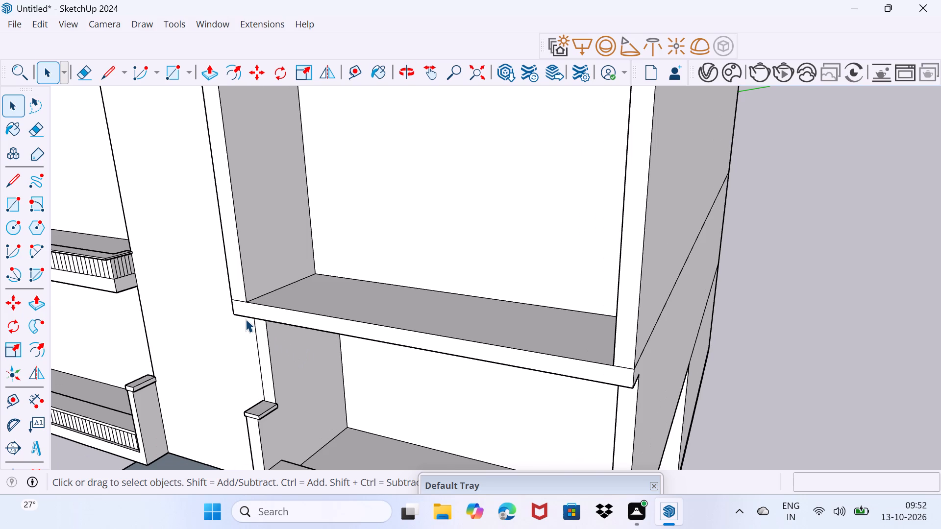
{"action": "scroll", "coordinate": [264, 308], "scroll_direction": "up", "scroll_amount": 3}
{"action": "middle_click_drag", "start_coordinate": [263, 306], "coordinate": [268, 323]}
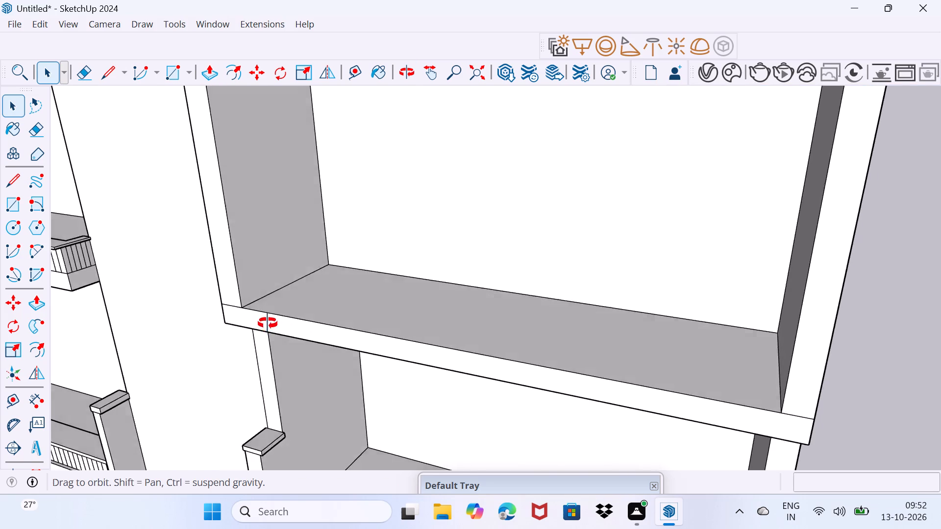
{"action": "middle_click_drag", "start_coordinate": [268, 323], "coordinate": [313, 338]}
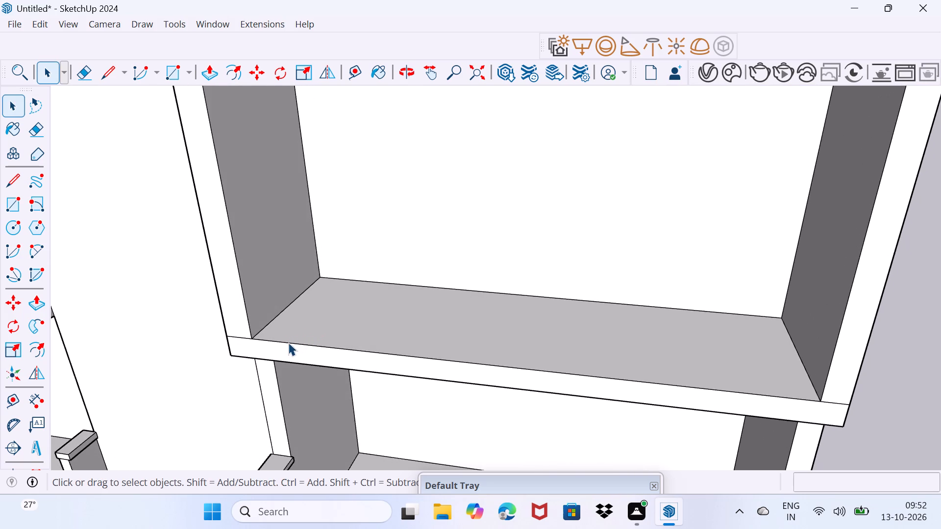
{"action": "left_click", "coordinate": [288, 343]}
{"action": "middle_click_drag", "start_coordinate": [699, 386], "coordinate": [623, 409]}
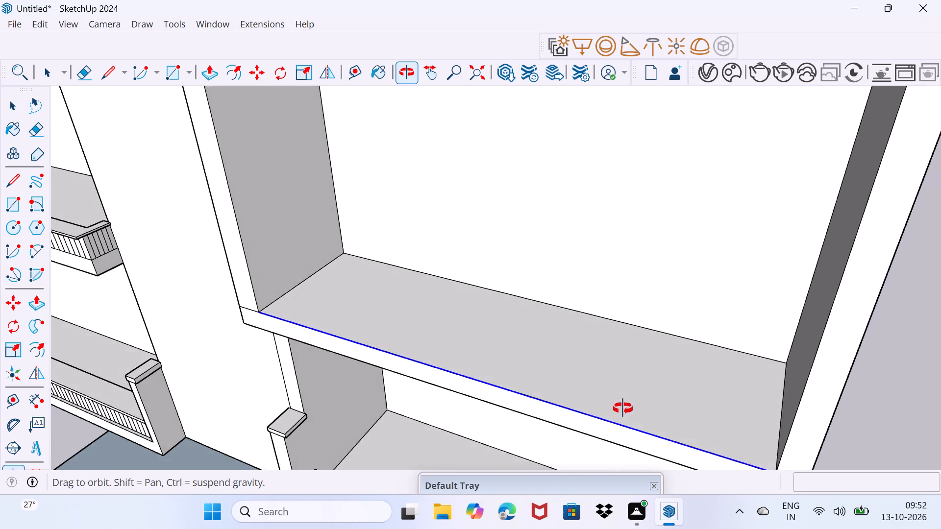
{"action": "middle_click_drag", "start_coordinate": [623, 409], "coordinate": [521, 315]}
{"action": "middle_click_drag", "start_coordinate": [546, 356], "coordinate": [599, 379]}
{"action": "scroll", "coordinate": [653, 399], "scroll_direction": "up", "scroll_amount": 1}
{"action": "key", "text": "m"}
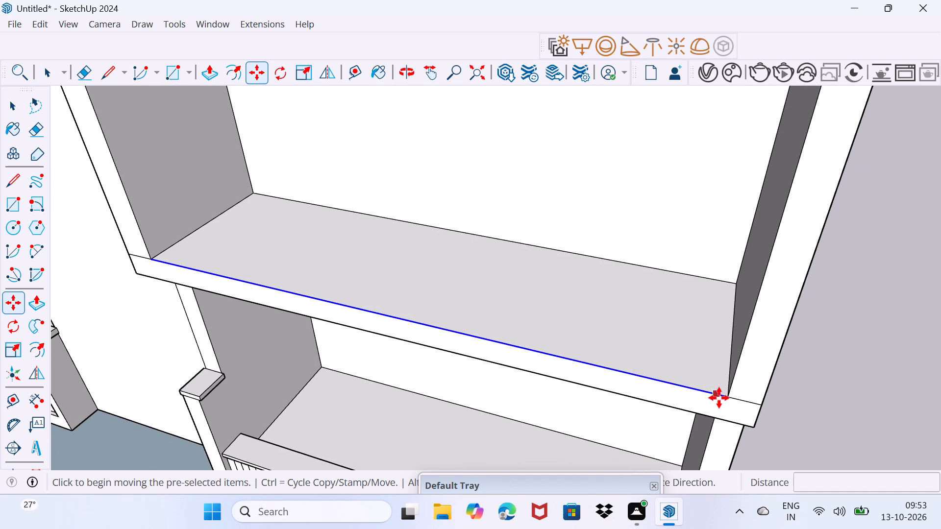
{"action": "left_click", "coordinate": [728, 396]}
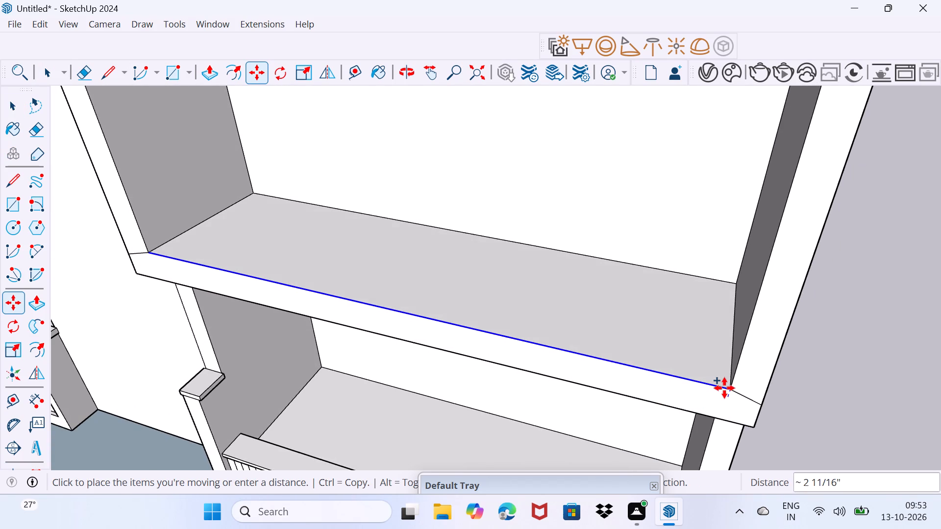
{"action": "scroll", "coordinate": [724, 388], "scroll_direction": "up", "scroll_amount": 6}
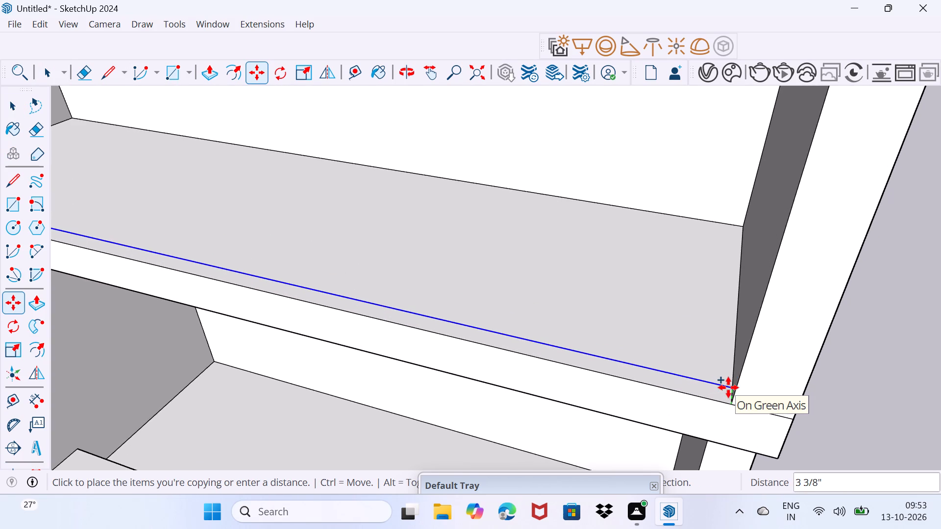
{"action": "key", "text": "6"}
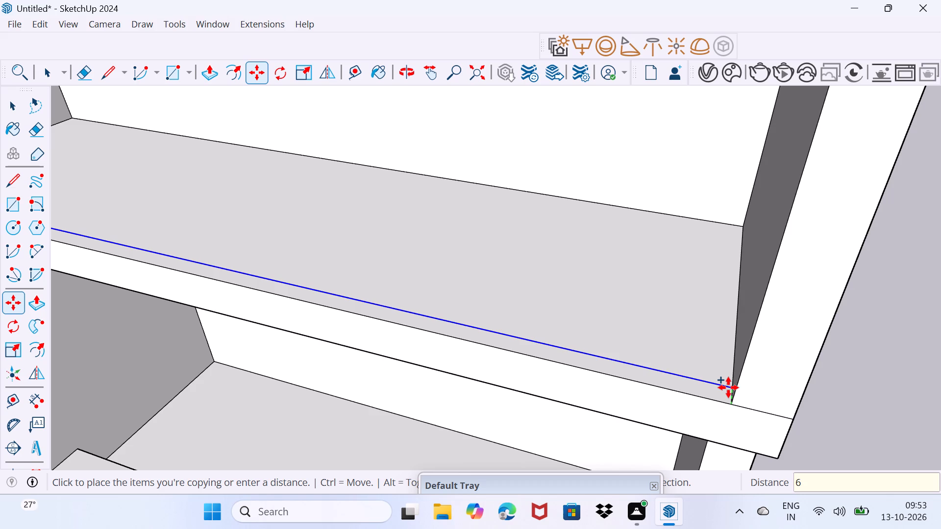
{"action": "key", "text": "shift+quotedbl"}
{"action": "key", "text": "Return"}
{"action": "key", "text": "space"}
Push/Pull the narrow strip along the front of the framed opening's floor up 1".
{"action": "scroll", "coordinate": [687, 379], "scroll_direction": "down", "scroll_amount": 6}
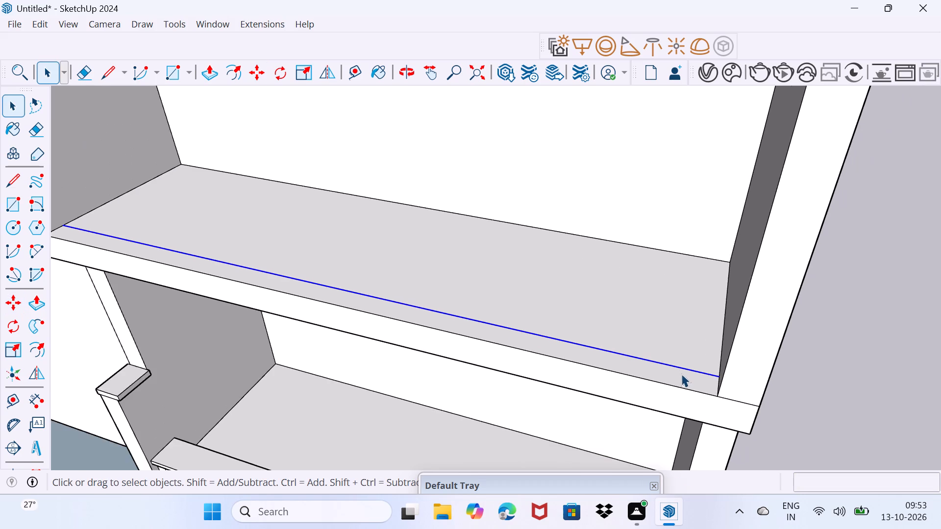
{"action": "scroll", "coordinate": [681, 374], "scroll_direction": "down", "scroll_amount": 2}
{"action": "left_click_drag", "start_coordinate": [553, 324], "coordinate": [556, 312]}
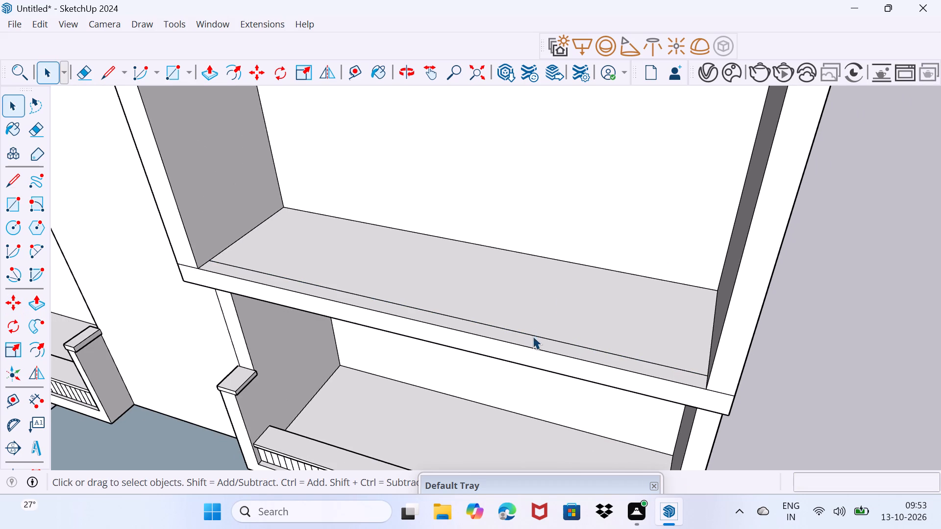
{"action": "left_click", "coordinate": [538, 342]}
{"action": "key", "text": "p"}
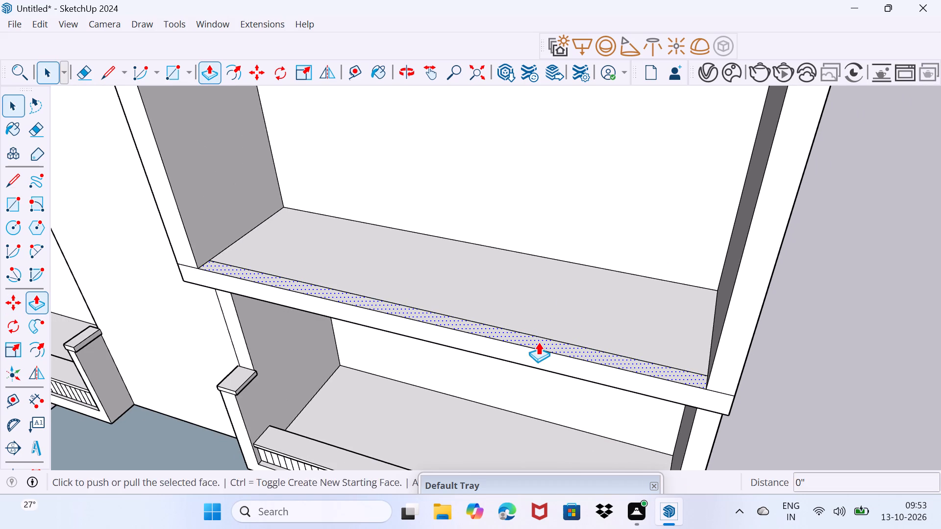
{"action": "left_click", "coordinate": [538, 342]}
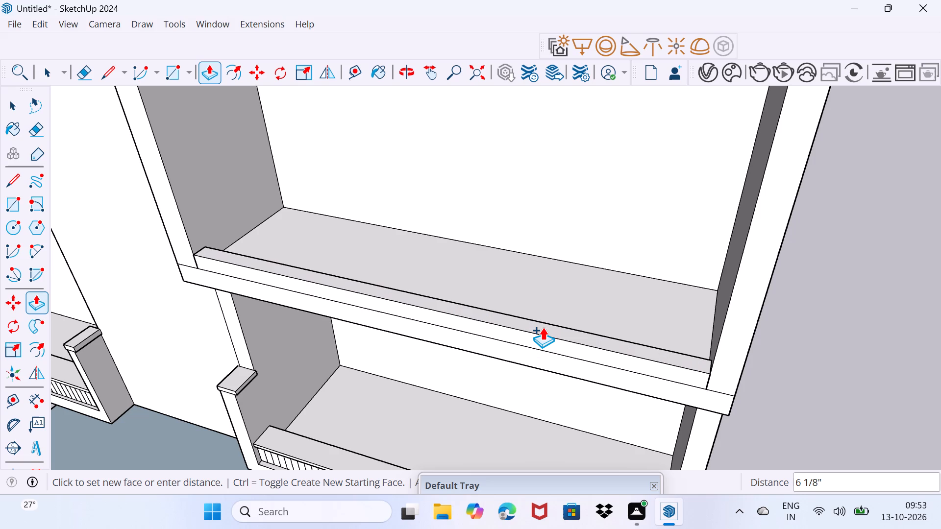
{"action": "key", "text": "1"}
{"action": "key", "text": "shift+quotedbl"}
{"action": "key", "text": "Return"}
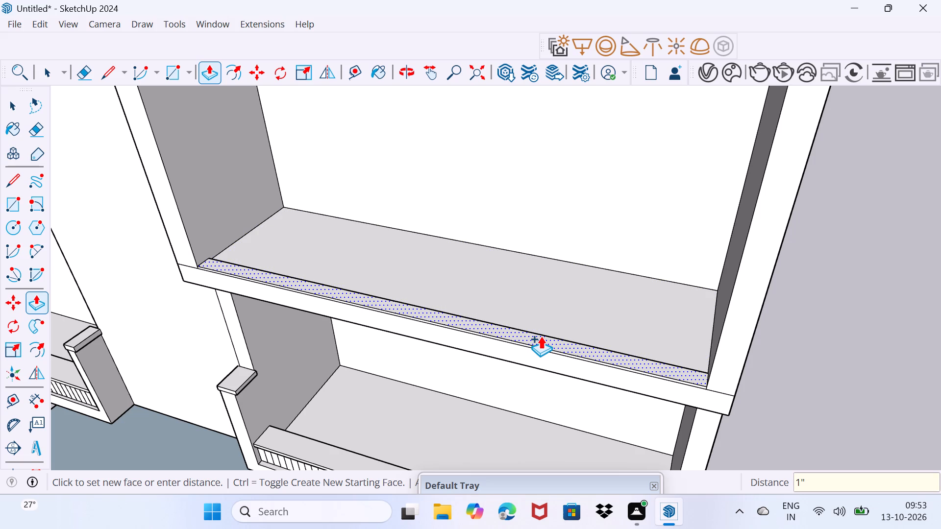
Undo the last push/pull of the narrow strip along the front of the framed opening's floor.
{"action": "left_click", "coordinate": [541, 336]}
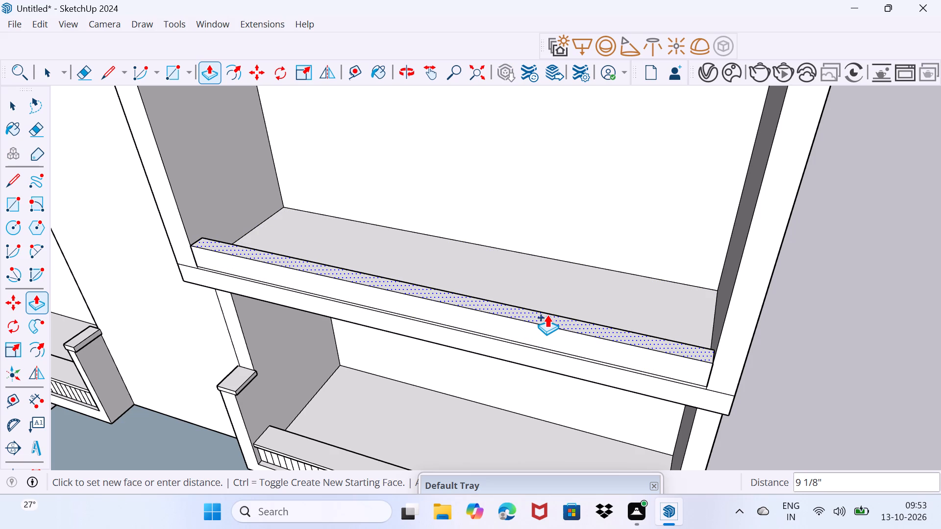
{"action": "key", "text": "ctrl+z"}
{"action": "key", "text": "ctrl+z"}
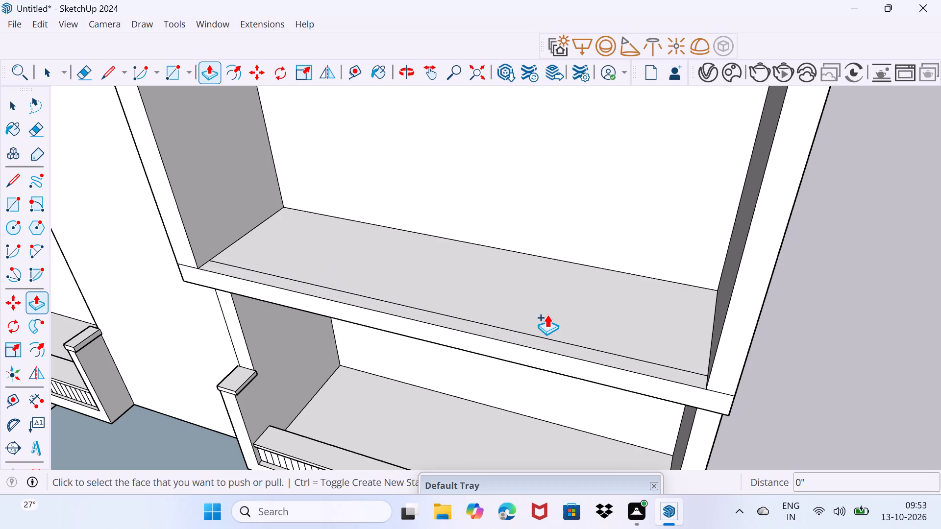
Push/Pull the narrow strip along the front of the framed opening's floor up 5".
{"action": "left_click", "coordinate": [537, 342]}
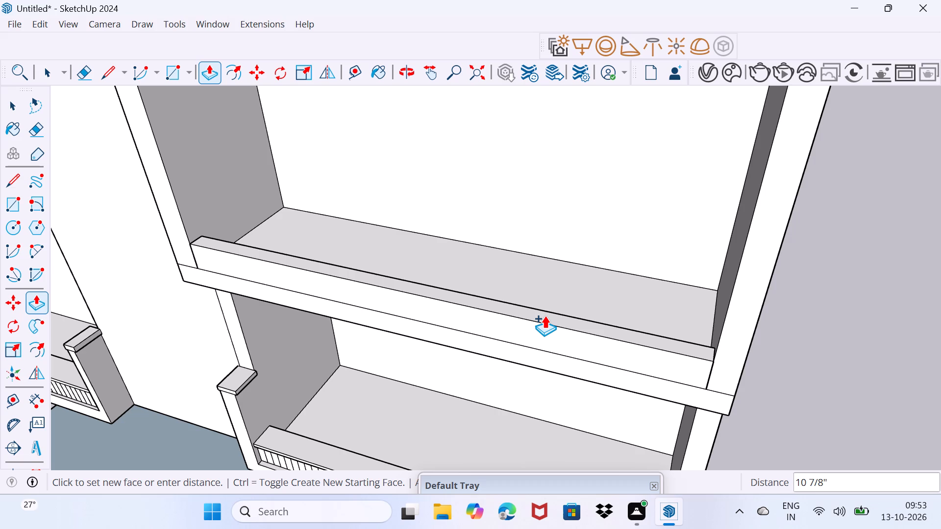
{"action": "key", "text": "5"}
{"action": "key", "text": "shift+quotedbl"}
{"action": "key", "text": "Return"}
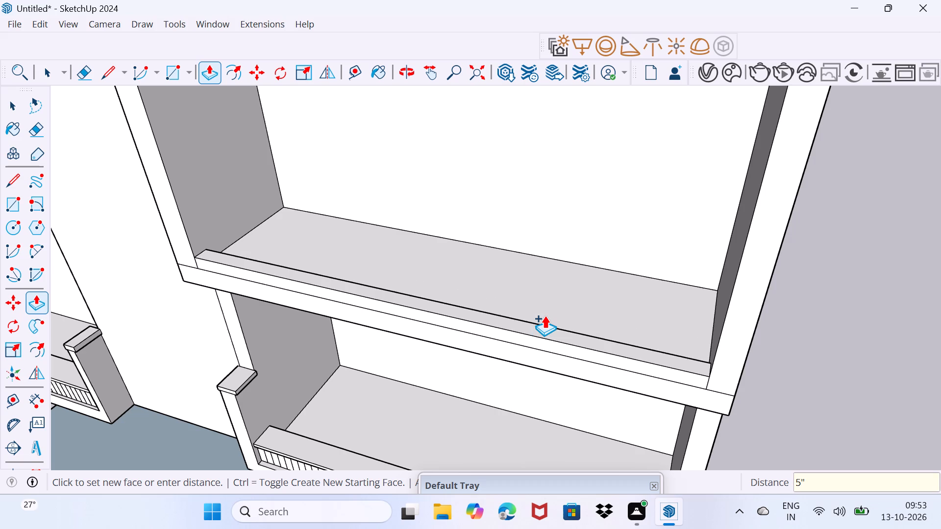
Push/Pull the top face of the framed opening's curb up another 2".
{"action": "left_click", "coordinate": [534, 330]}
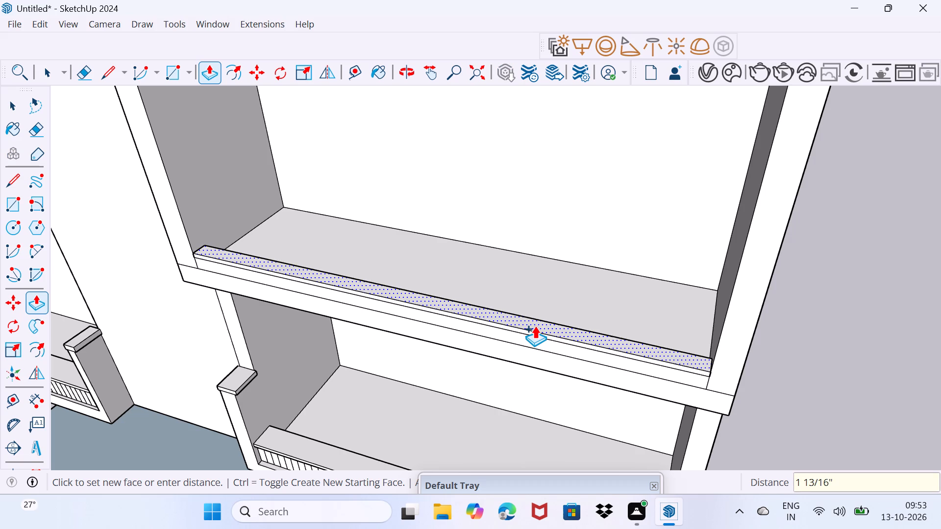
{"action": "key", "text": "space"}
{"action": "left_click", "coordinate": [534, 329]}
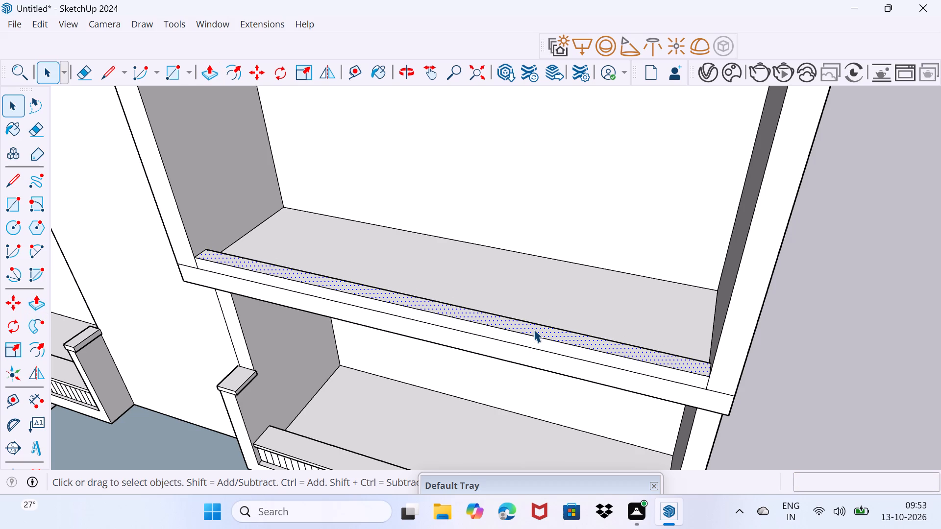
{"action": "key", "text": "p"}
{"action": "left_click", "coordinate": [534, 329]}
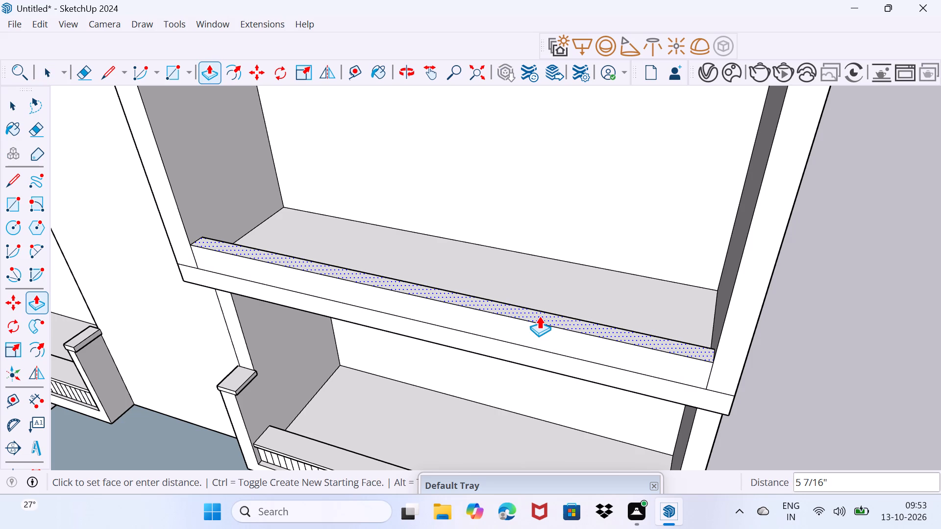
{"action": "key", "text": "2"}
{"action": "key", "text": "shift+quotedbl"}
{"action": "key", "text": "Return"}
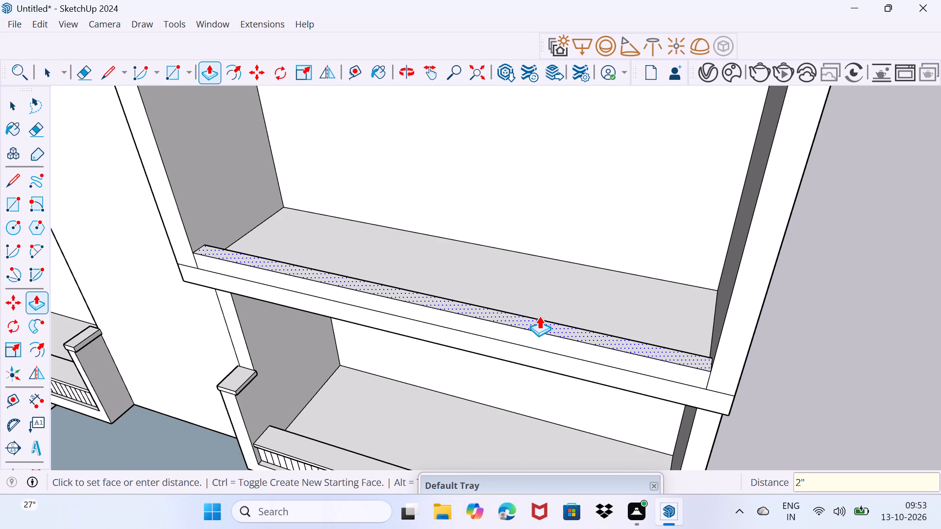
{"action": "key", "text": "space"}
Raise the top face of the framed opening's curb by a further 3" with Push/Pull.
{"action": "middle_click_drag", "start_coordinate": [495, 366], "coordinate": [607, 296]}
{"action": "scroll", "coordinate": [599, 302], "scroll_direction": "down", "scroll_amount": 3}
{"action": "scroll", "coordinate": [435, 312], "scroll_direction": "up", "scroll_amount": 2}
{"action": "middle_click_drag", "start_coordinate": [431, 305], "coordinate": [420, 326]}
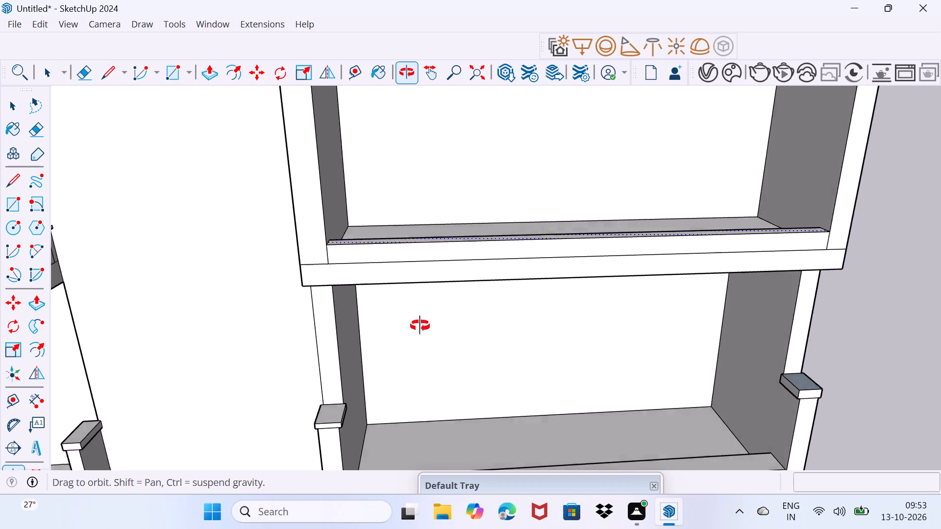
{"action": "middle_click_drag", "start_coordinate": [420, 326], "coordinate": [378, 379]}
{"action": "left_click_drag", "start_coordinate": [445, 344], "coordinate": [453, 328]}
{"action": "left_click", "coordinate": [459, 265]}
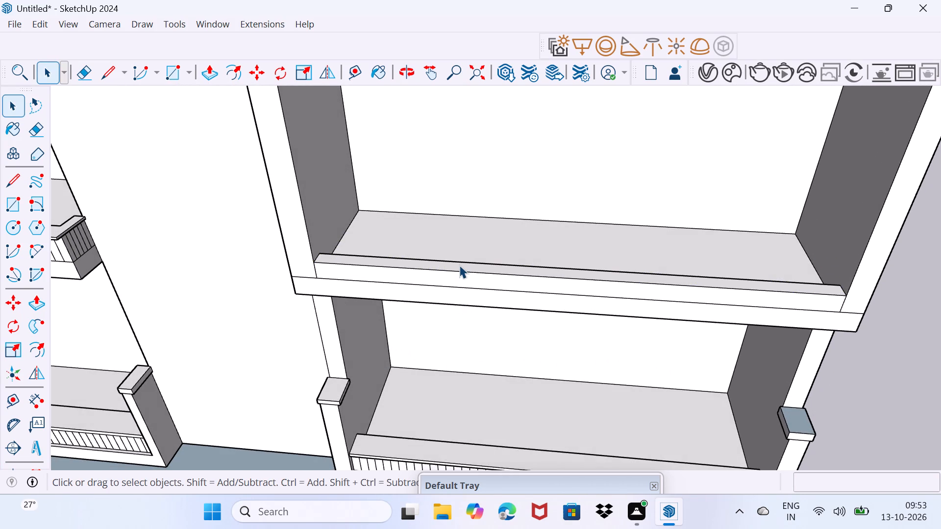
{"action": "key", "text": "p"}
{"action": "left_click", "coordinate": [459, 265]}
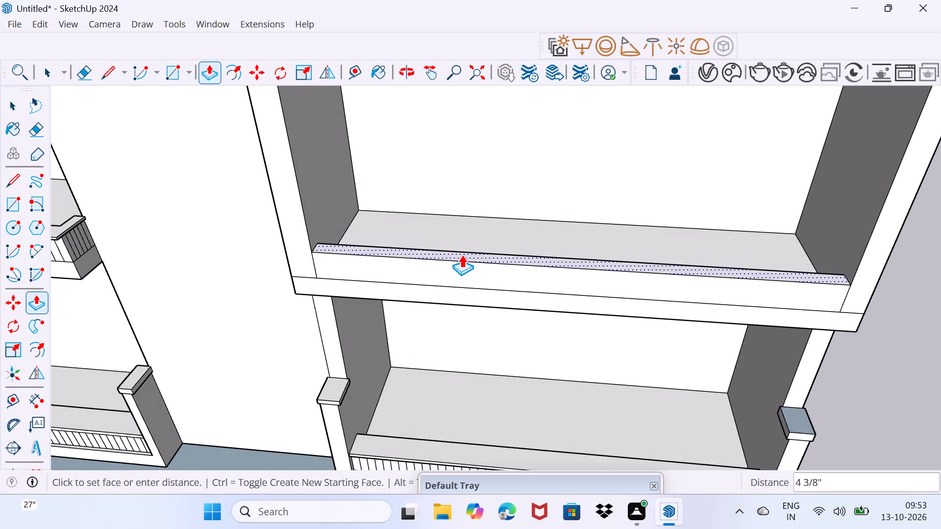
{"action": "key", "text": "3"}
{"action": "key", "text": "shift+quotedbl"}
{"action": "key", "text": "Return"}
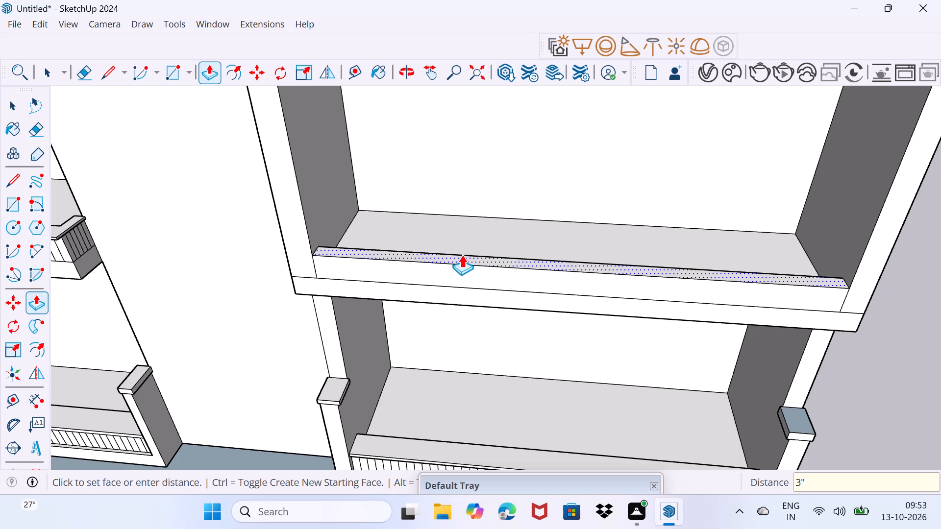
{"action": "key", "text": "space"}
Push/Pull the curb's top face up 1" as a new starting face to form a separate cap layer.
{"action": "middle_click_drag", "start_coordinate": [425, 292], "coordinate": [502, 264]}
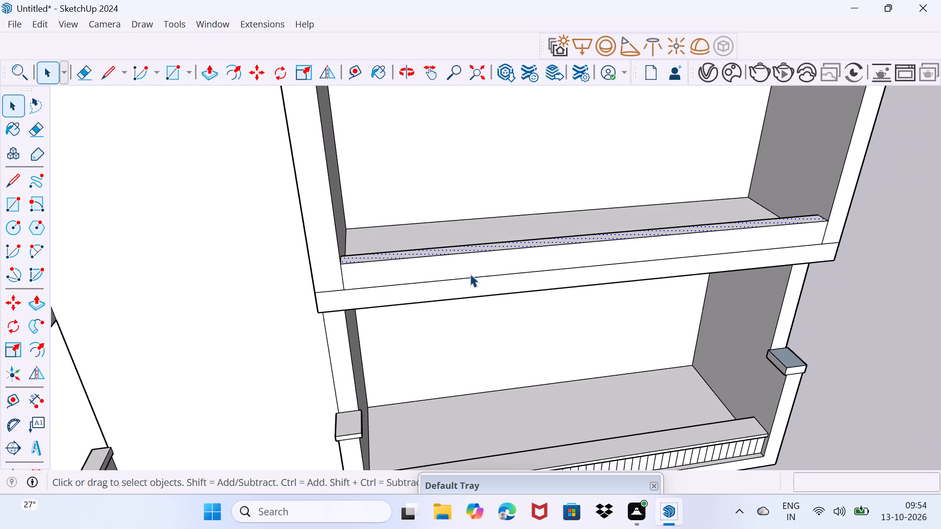
{"action": "left_click_drag", "start_coordinate": [470, 274], "coordinate": [492, 253]}
{"action": "scroll", "coordinate": [425, 285], "scroll_direction": "up", "scroll_amount": 3}
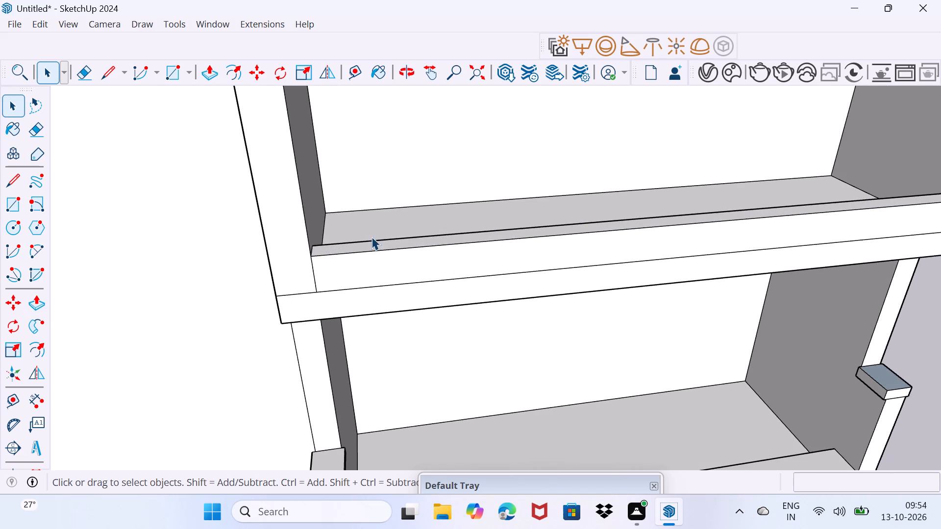
{"action": "scroll", "coordinate": [362, 253], "scroll_direction": "up", "scroll_amount": 6}
{"action": "scroll", "coordinate": [364, 257], "scroll_direction": "down", "scroll_amount": 2}
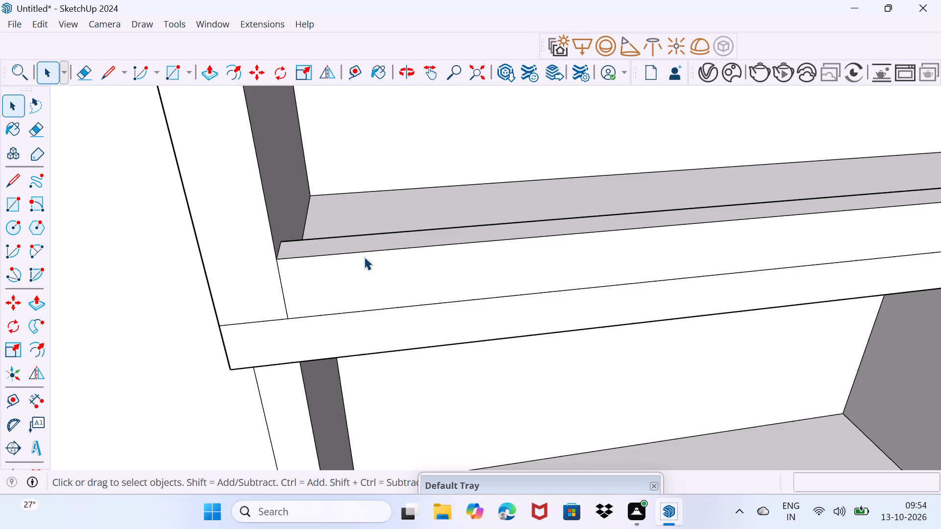
{"action": "left_click", "coordinate": [362, 246]}
{"action": "key", "text": "p"}
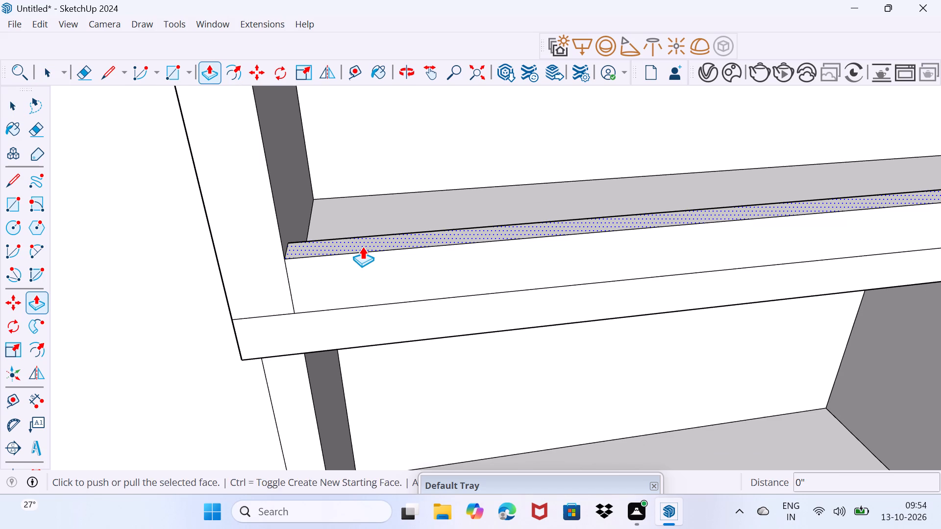
{"action": "left_click", "coordinate": [362, 246]}
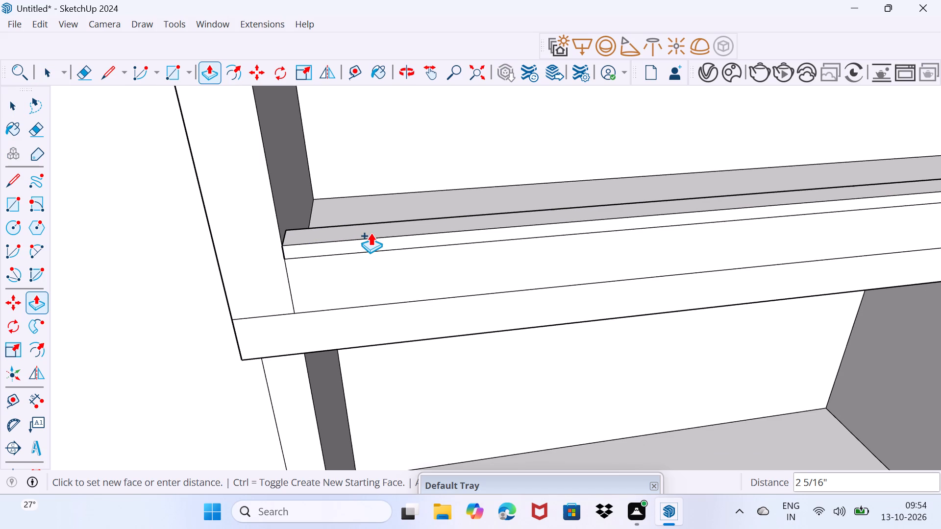
{"action": "key", "text": "1"}
{"action": "key", "text": "shift+quotedbl"}
{"action": "key", "text": "Return"}
{"action": "scroll", "coordinate": [368, 252], "scroll_direction": "up", "scroll_amount": 2}
{"action": "key", "text": "space"}
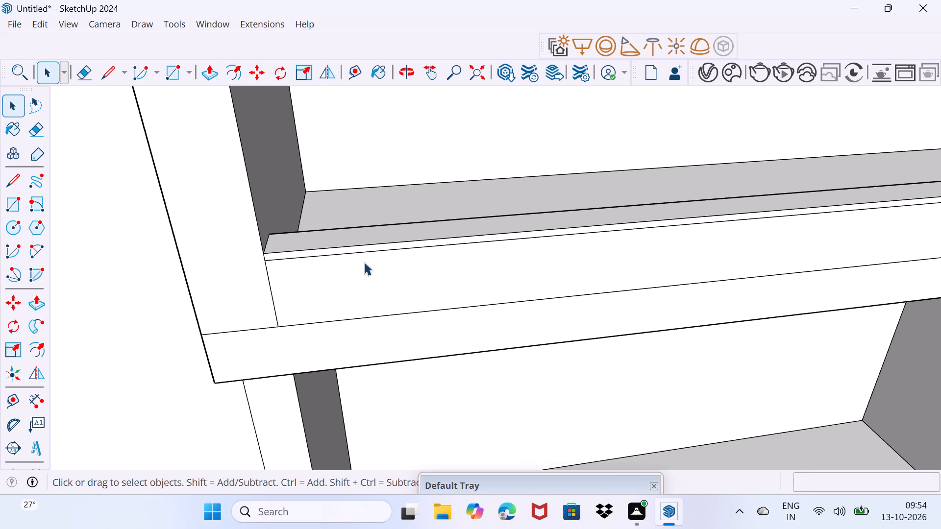
Push/Pull the thin front face of the cap layer outward 1" so it overhangs the curb.
{"action": "left_click", "coordinate": [364, 262]}
{"action": "left_click_drag", "start_coordinate": [360, 278], "coordinate": [367, 267]}
{"action": "left_click", "coordinate": [375, 247]}
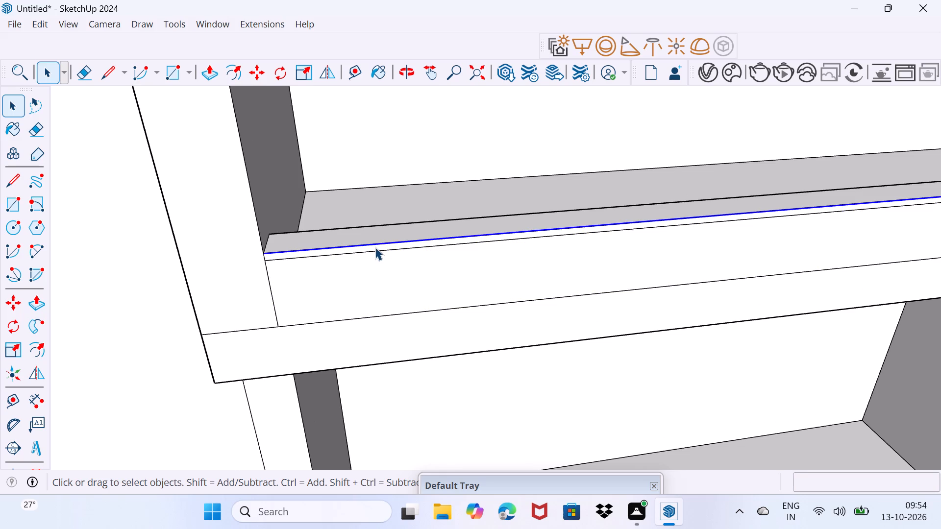
{"action": "left_click_drag", "start_coordinate": [375, 250], "coordinate": [379, 244]}
{"action": "left_click", "coordinate": [378, 246]}
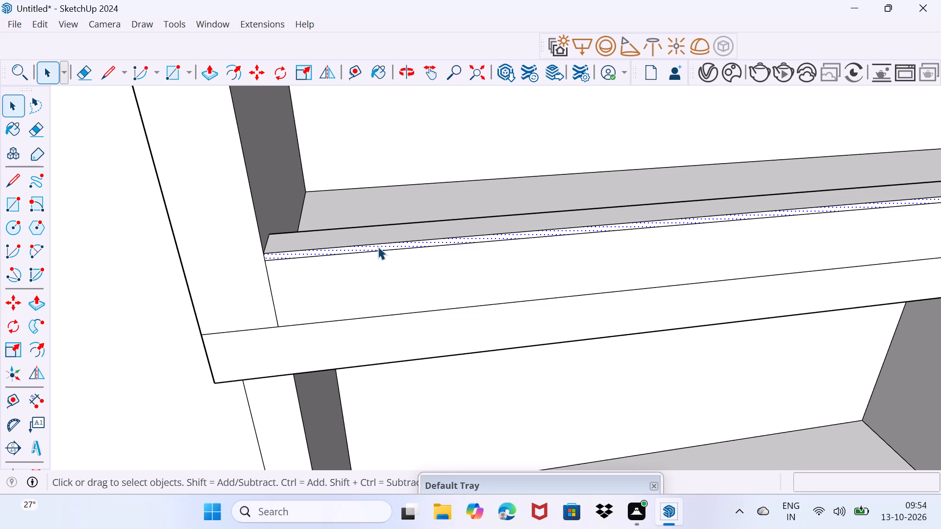
{"action": "key", "text": "p"}
{"action": "left_click", "coordinate": [378, 246]}
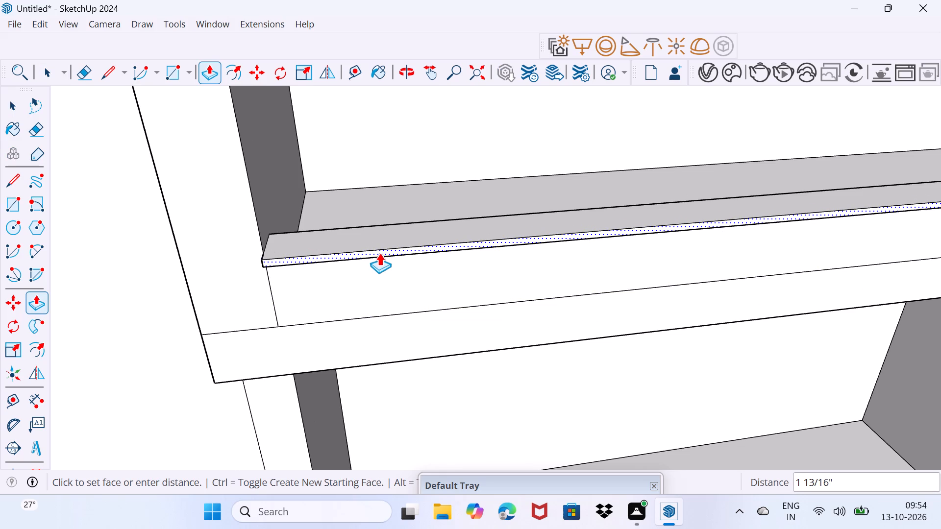
{"action": "key", "text": "1"}
{"action": "key", "text": "shift+quotedbl"}
{"action": "key", "text": "Return"}
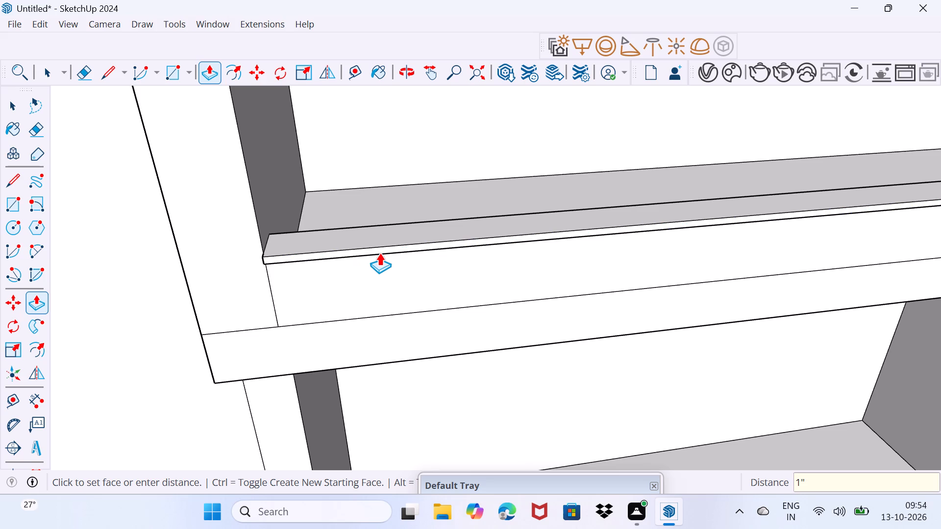
{"action": "middle_click_drag", "start_coordinate": [365, 267], "coordinate": [440, 220]}
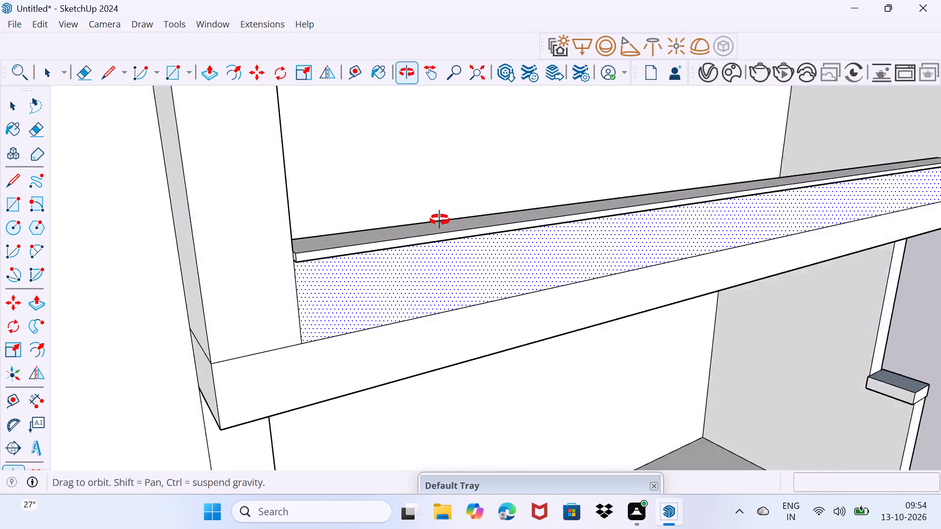
{"action": "middle_click_drag", "start_coordinate": [440, 220], "coordinate": [423, 222]}
{"action": "key", "text": "space"}
Push the curb's front face below the overhanging cap inward about 1 3/16".
{"action": "scroll", "coordinate": [386, 304], "scroll_direction": "down", "scroll_amount": 2}
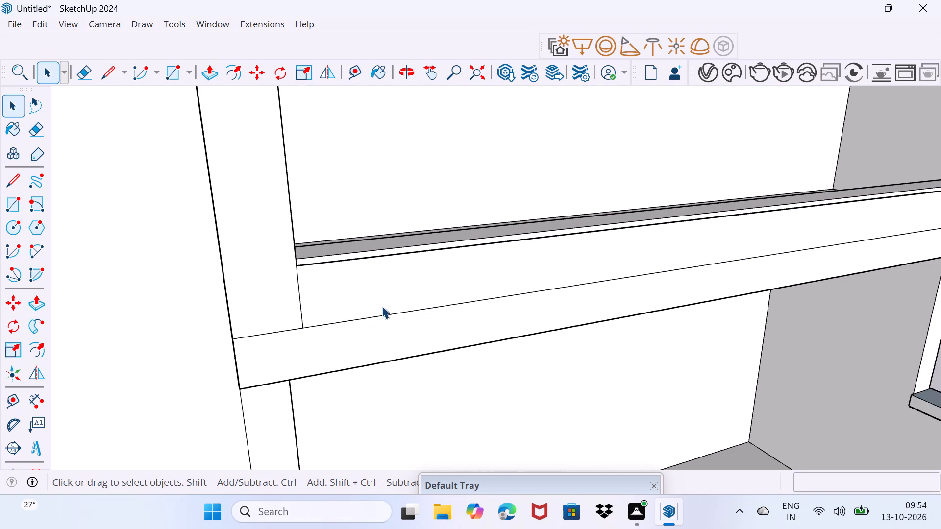
{"action": "middle_click_drag", "start_coordinate": [377, 308], "coordinate": [514, 264]}
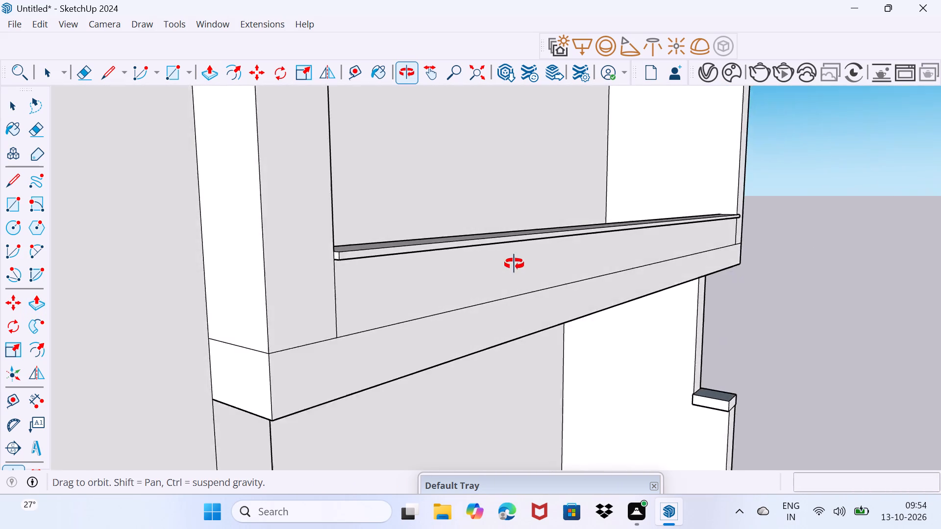
{"action": "middle_click_drag", "start_coordinate": [514, 264], "coordinate": [427, 285]}
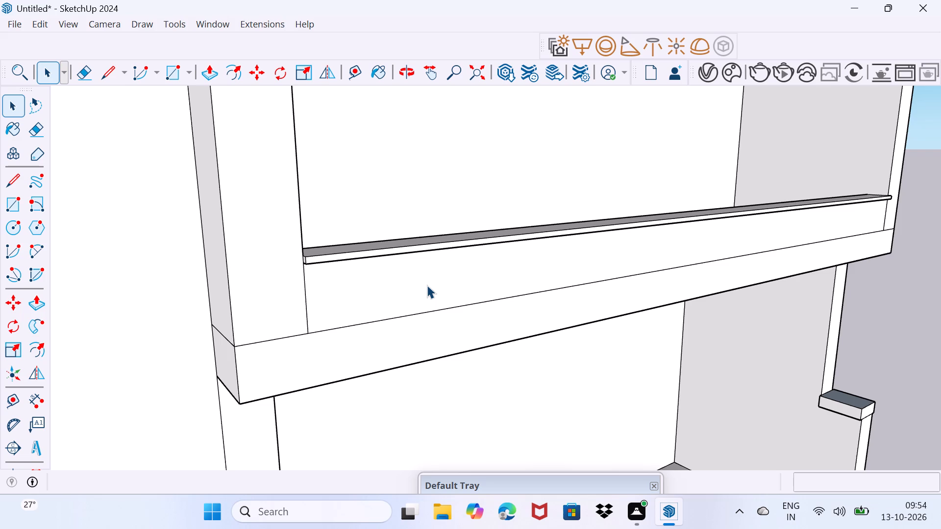
{"action": "middle_click_drag", "start_coordinate": [353, 305], "coordinate": [316, 320]}
{"action": "left_click", "coordinate": [354, 297]}
{"action": "middle_click_drag", "start_coordinate": [358, 300], "coordinate": [322, 307]}
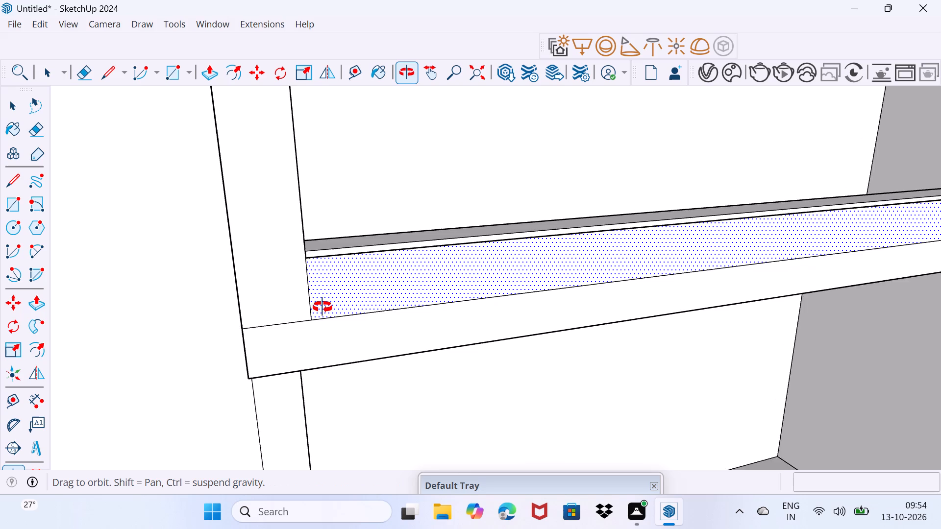
{"action": "middle_click_drag", "start_coordinate": [322, 307], "coordinate": [172, 337]}
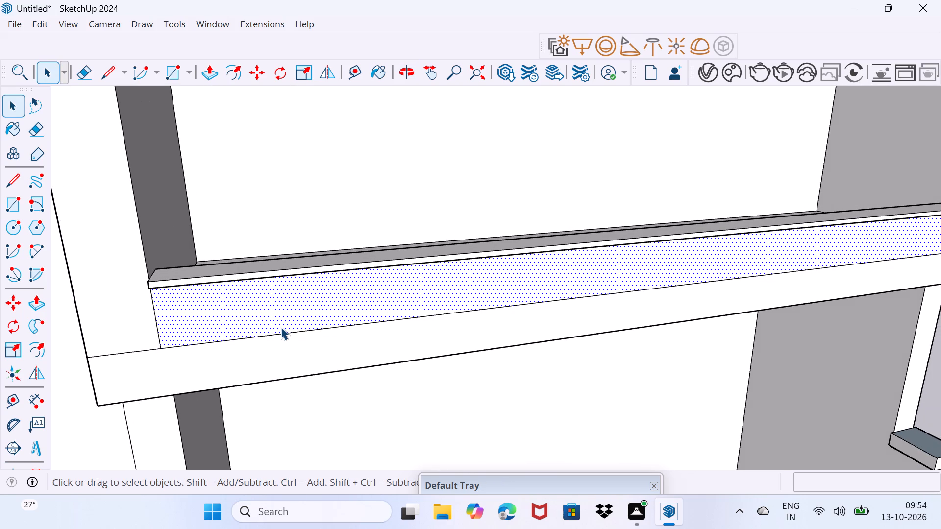
{"action": "key", "text": "p"}
{"action": "left_click", "coordinate": [284, 306]}
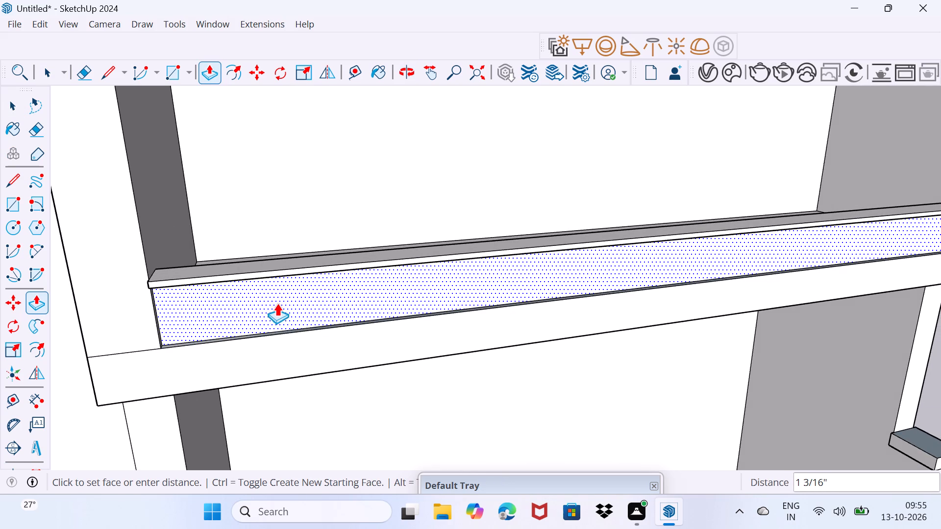
{"action": "left_click", "coordinate": [276, 303]}
{"action": "key", "text": "space"}
{"action": "left_click_drag", "start_coordinate": [272, 310], "coordinate": [281, 295]}
Copy the end edge of the curb's recessed front face to its opposite end, dividing the span into 50 equal strips.
{"action": "scroll", "coordinate": [230, 320], "scroll_direction": "up", "scroll_amount": 1}
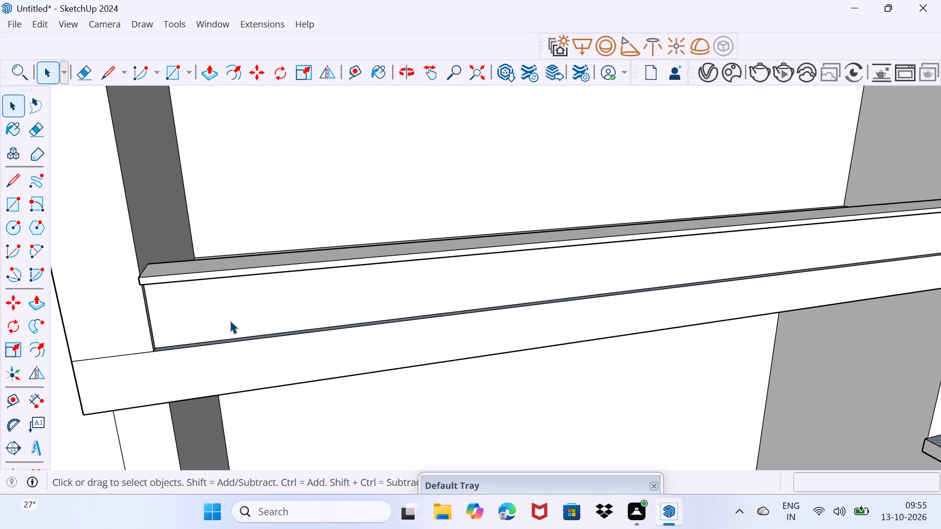
{"action": "scroll", "coordinate": [228, 326], "scroll_direction": "down", "scroll_amount": 4}
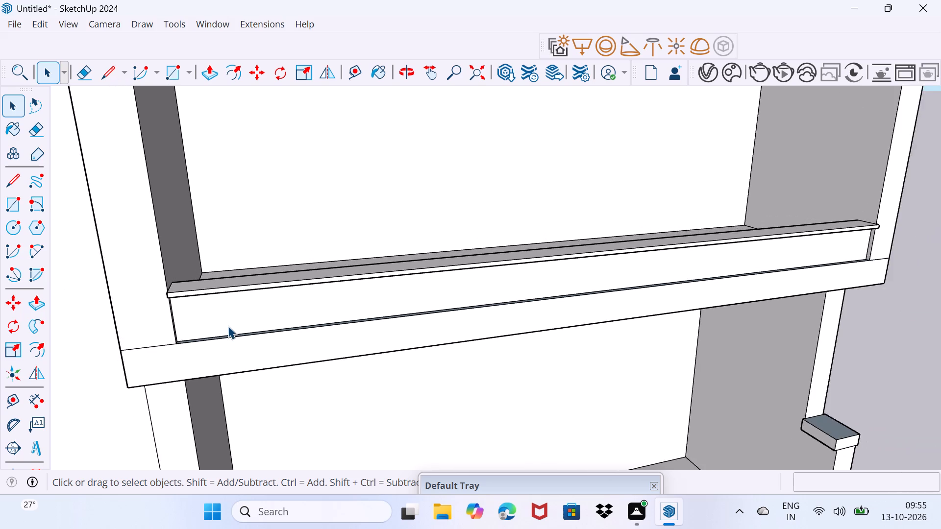
{"action": "scroll", "coordinate": [228, 326], "scroll_direction": "down", "scroll_amount": 4}
{"action": "middle_click_drag", "start_coordinate": [426, 315], "coordinate": [373, 296]}
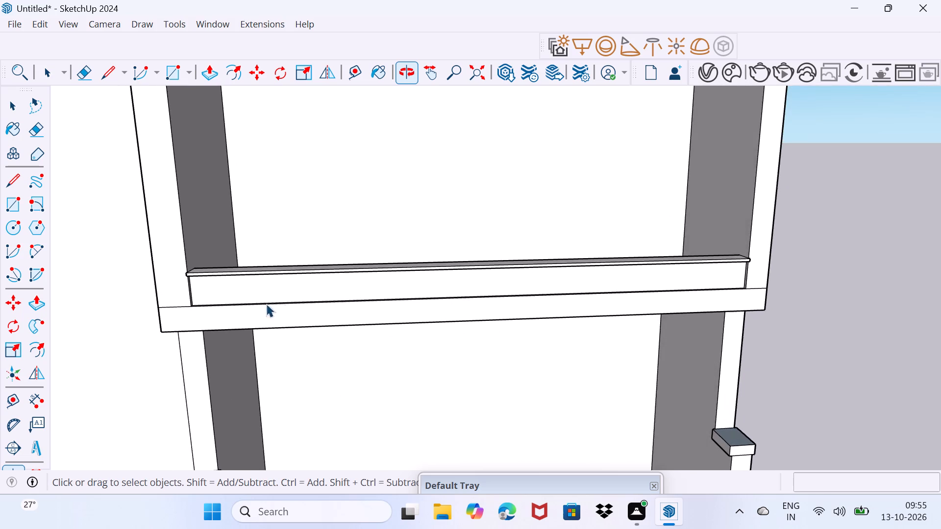
{"action": "scroll", "coordinate": [207, 301], "scroll_direction": "up", "scroll_amount": 18}
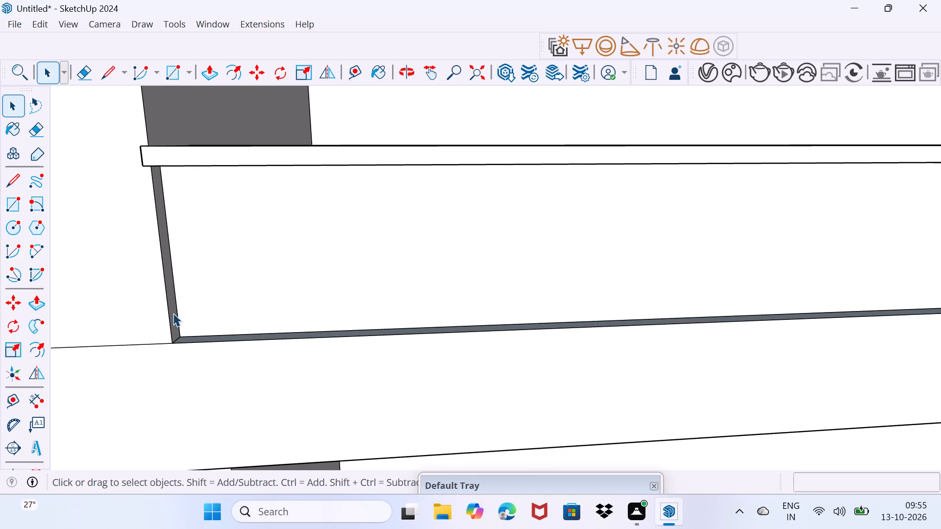
{"action": "left_click", "coordinate": [177, 313]}
{"action": "key", "text": "m"}
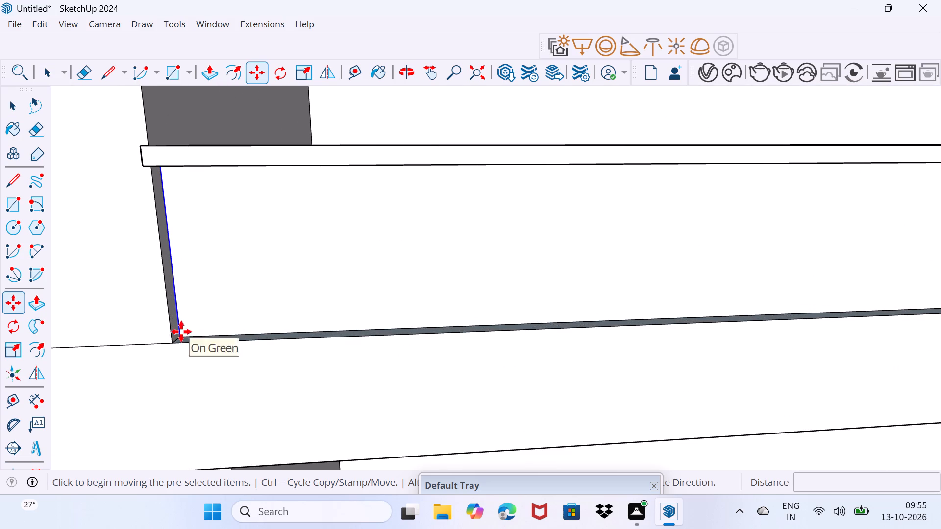
{"action": "left_click", "coordinate": [182, 337]}
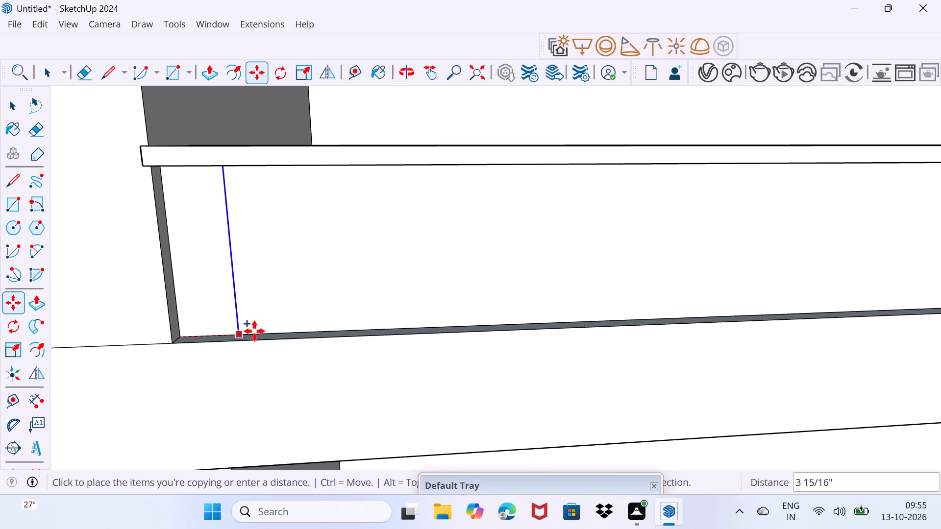
{"action": "scroll", "coordinate": [274, 329], "scroll_direction": "down", "scroll_amount": 12}
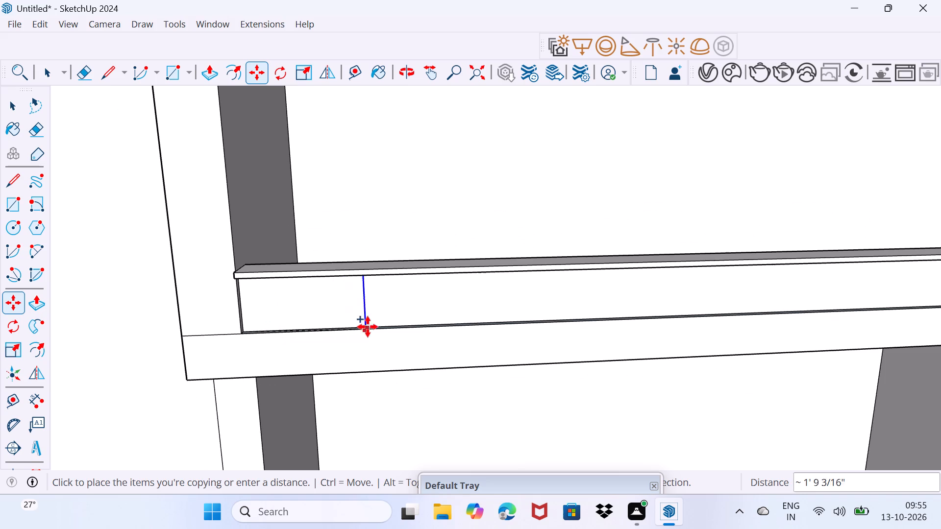
{"action": "middle_click_drag", "start_coordinate": [368, 327], "coordinate": [71, 361]}
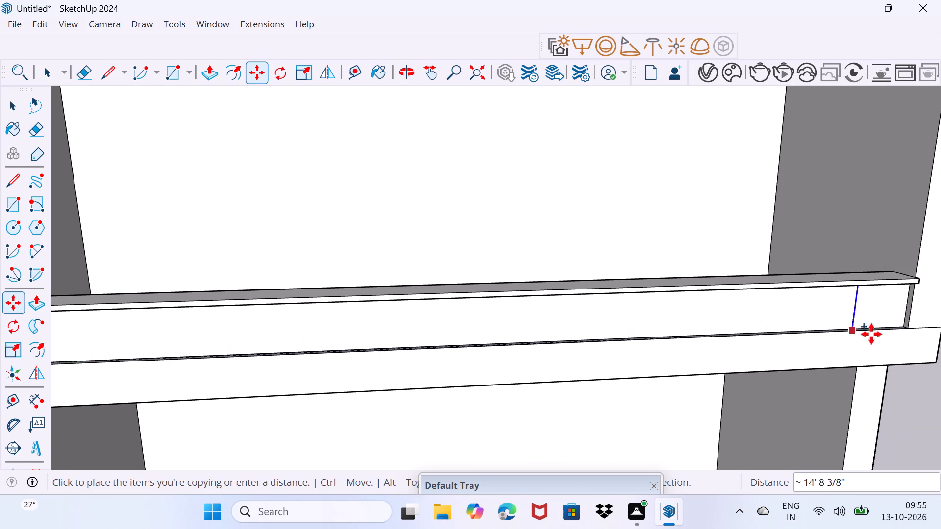
{"action": "scroll", "coordinate": [881, 331], "scroll_direction": "up", "scroll_amount": 6}
{"action": "middle_click_drag", "start_coordinate": [884, 329], "coordinate": [628, 348]}
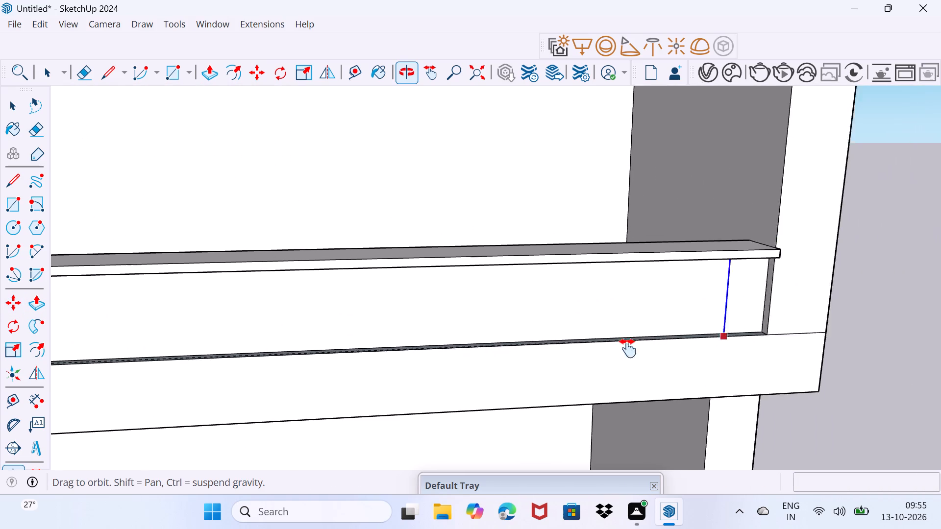
{"action": "middle_click_drag", "start_coordinate": [628, 348], "coordinate": [611, 351]}
{"action": "scroll", "coordinate": [633, 340], "scroll_direction": "up", "scroll_amount": 10}
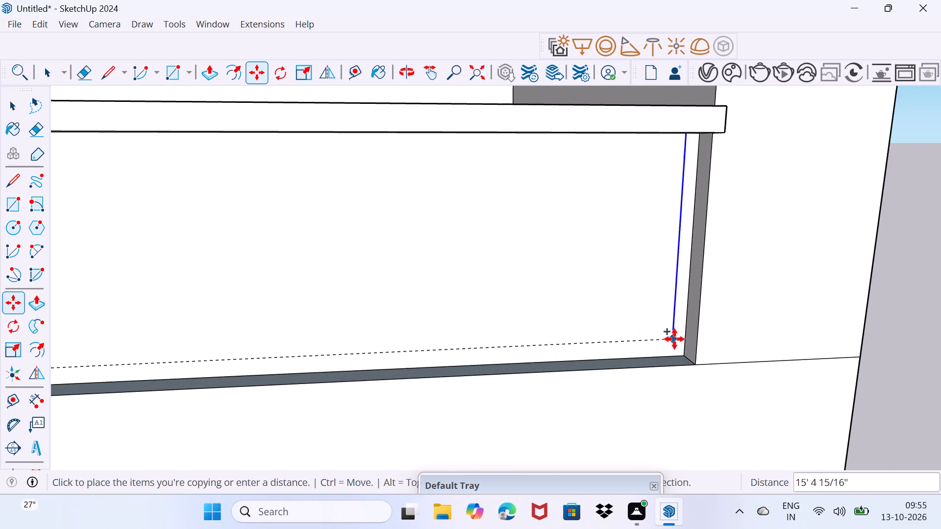
{"action": "left_click", "coordinate": [686, 352]}
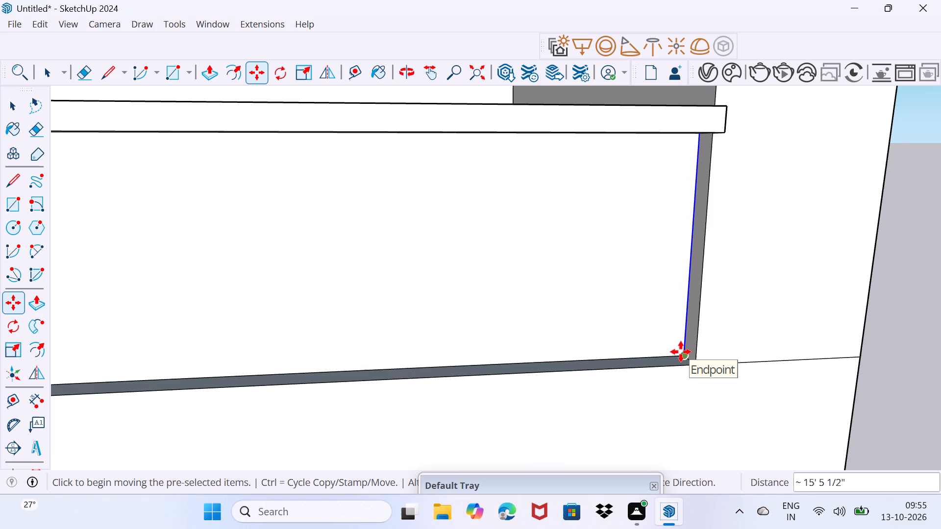
{"action": "key", "text": "slash"}
{"action": "type", "text": "50"}
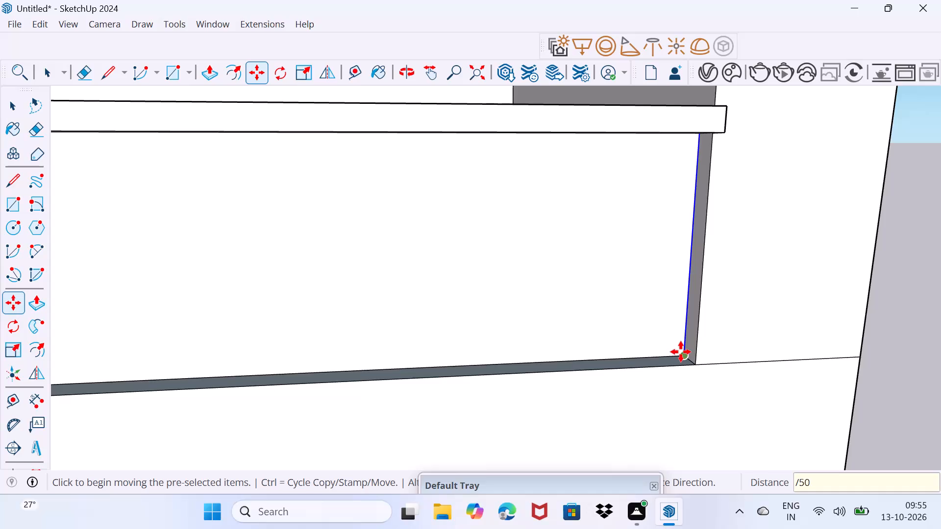
{"action": "key", "text": "Return"}
{"action": "key", "text": "space"}
Erase the short leftover seam lines on the frame's front face at both ends of the striped curb.
{"action": "scroll", "coordinate": [664, 344], "scroll_direction": "down", "scroll_amount": 5}
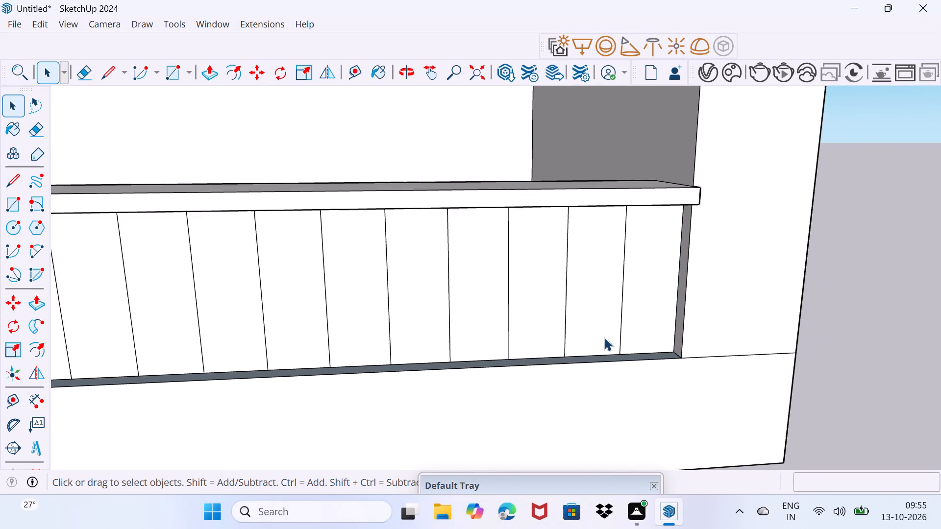
{"action": "scroll", "coordinate": [604, 337], "scroll_direction": "down", "scroll_amount": 20}
{"action": "scroll", "coordinate": [604, 337], "scroll_direction": "down", "scroll_amount": 1}
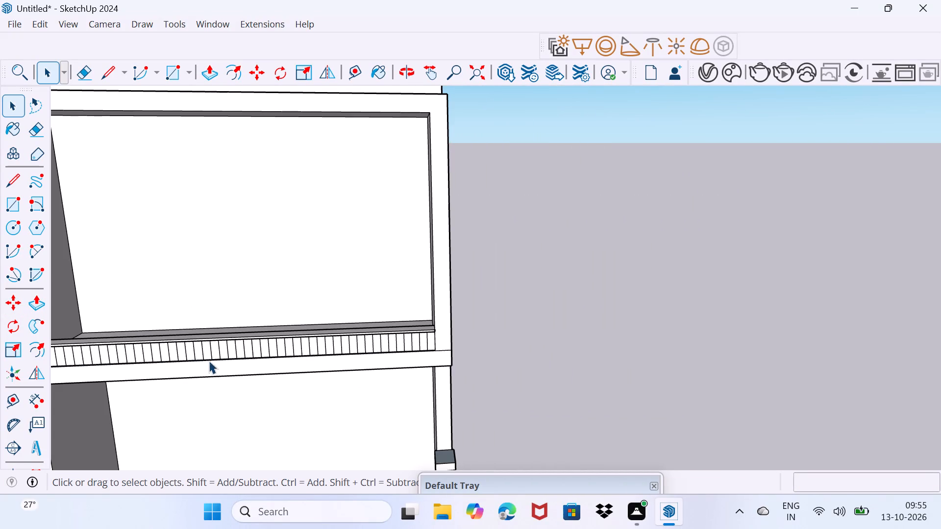
{"action": "middle_click_drag", "start_coordinate": [173, 360], "coordinate": [469, 379]}
{"action": "scroll", "coordinate": [469, 379], "scroll_direction": "down", "scroll_amount": 3}
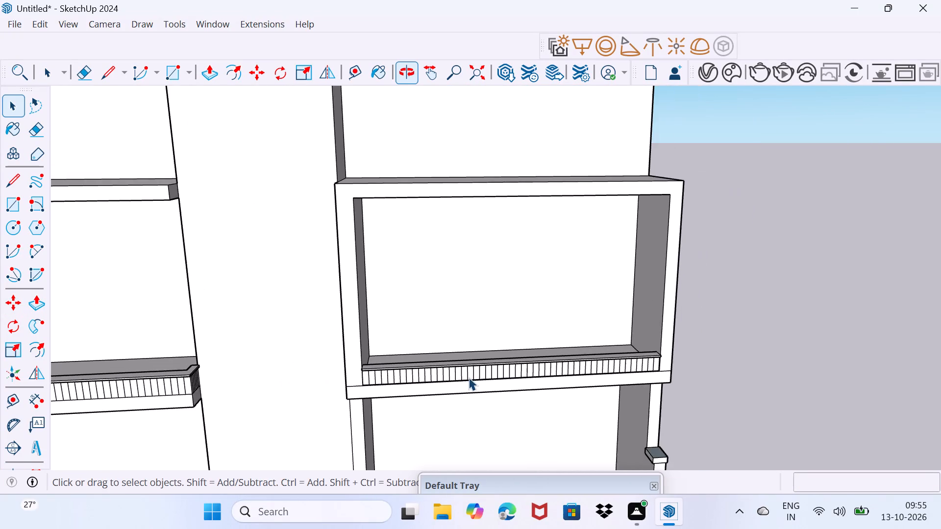
{"action": "scroll", "coordinate": [466, 375], "scroll_direction": "down", "scroll_amount": 3}
{"action": "middle_click_drag", "start_coordinate": [422, 379], "coordinate": [343, 385]}
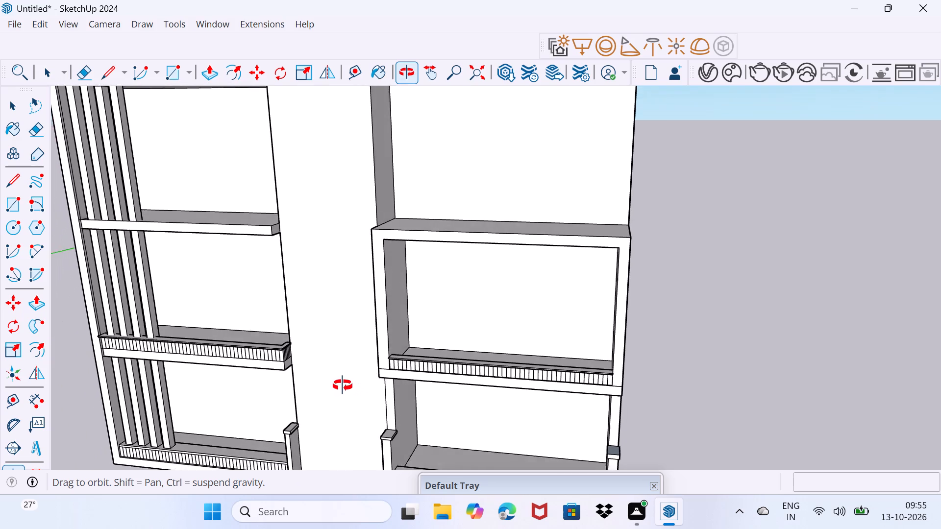
{"action": "middle_click_drag", "start_coordinate": [343, 385], "coordinate": [422, 372]}
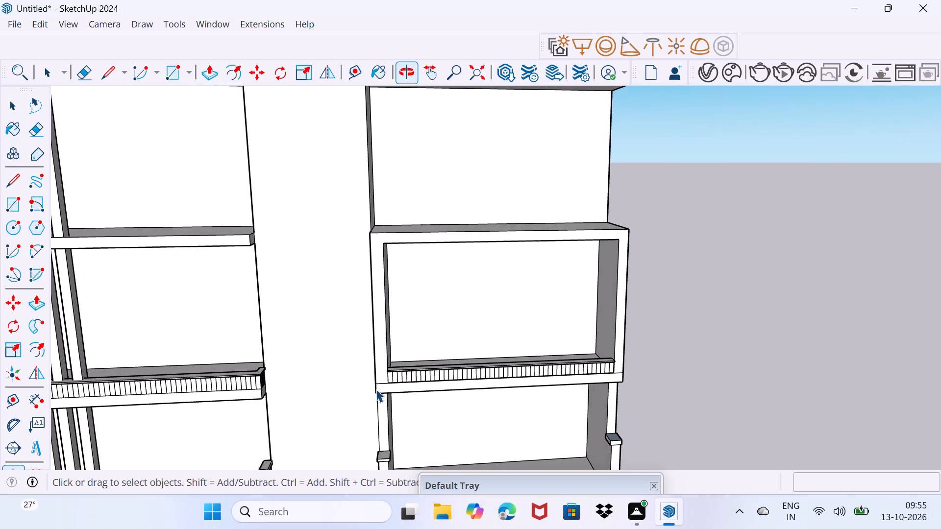
{"action": "scroll", "coordinate": [375, 389], "scroll_direction": "up", "scroll_amount": 11}
{"action": "key", "text": "e"}
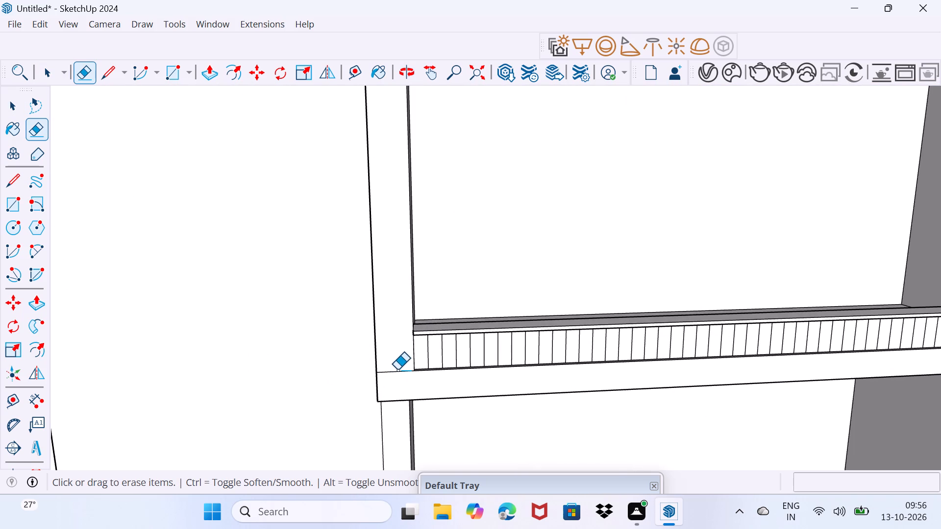
{"action": "left_click", "coordinate": [397, 370]}
{"action": "scroll", "coordinate": [398, 367], "scroll_direction": "down", "scroll_amount": 9}
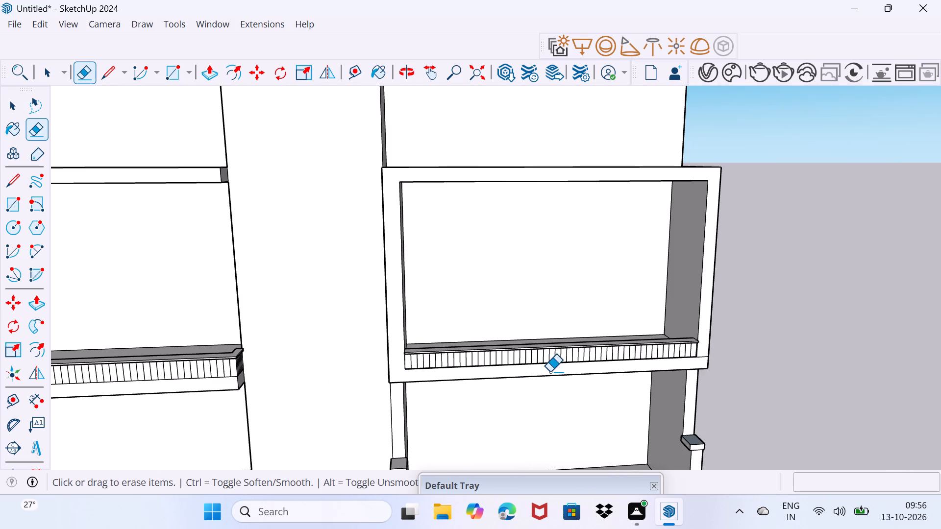
{"action": "middle_click_drag", "start_coordinate": [550, 372], "coordinate": [311, 385], "text": "shift"}
{"action": "scroll", "coordinate": [466, 390], "scroll_direction": "up", "scroll_amount": 4}
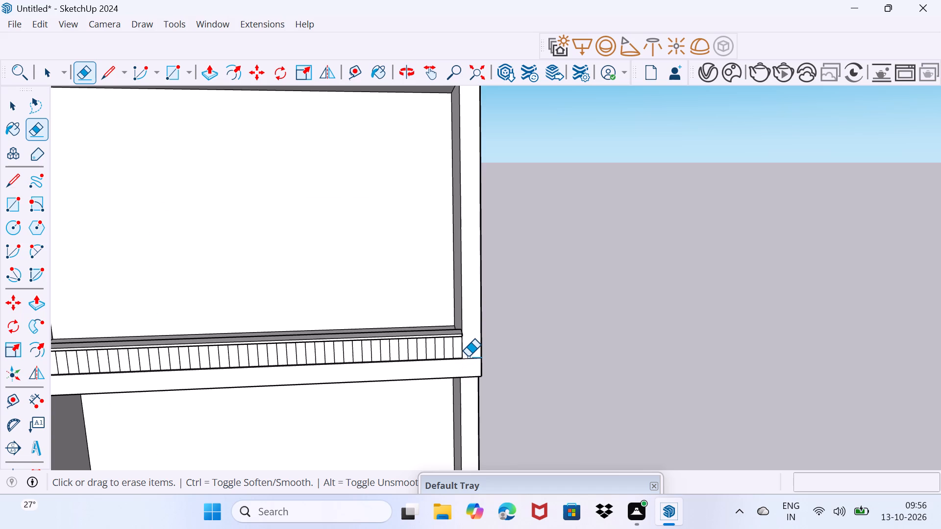
{"action": "left_click", "coordinate": [468, 357]}
Copy the top front edge of the upper slab in the bay with vertical fins 6" back across its top face.
{"action": "scroll", "coordinate": [468, 357], "scroll_direction": "down", "scroll_amount": 11}
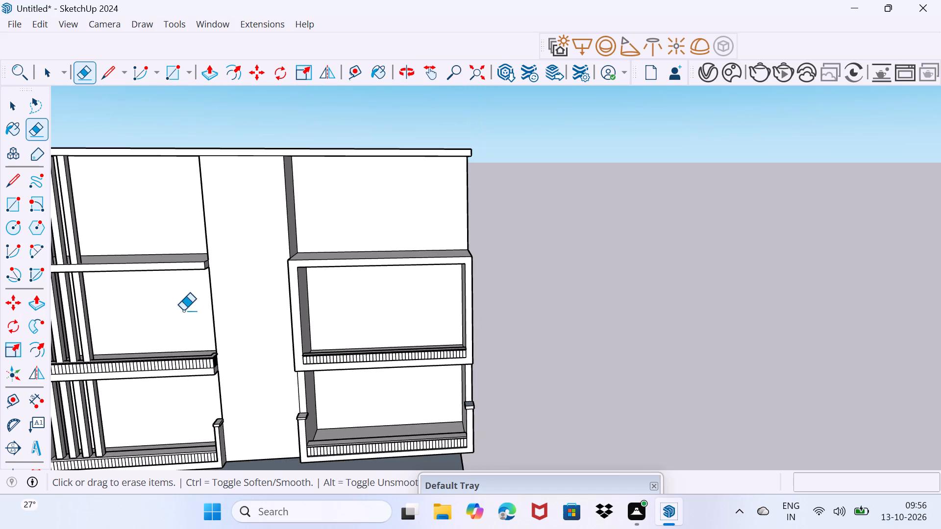
{"action": "scroll", "coordinate": [171, 307], "scroll_direction": "up", "scroll_amount": 2}
{"action": "key", "text": "space"}
{"action": "middle_click_drag", "start_coordinate": [144, 304], "coordinate": [226, 321]}
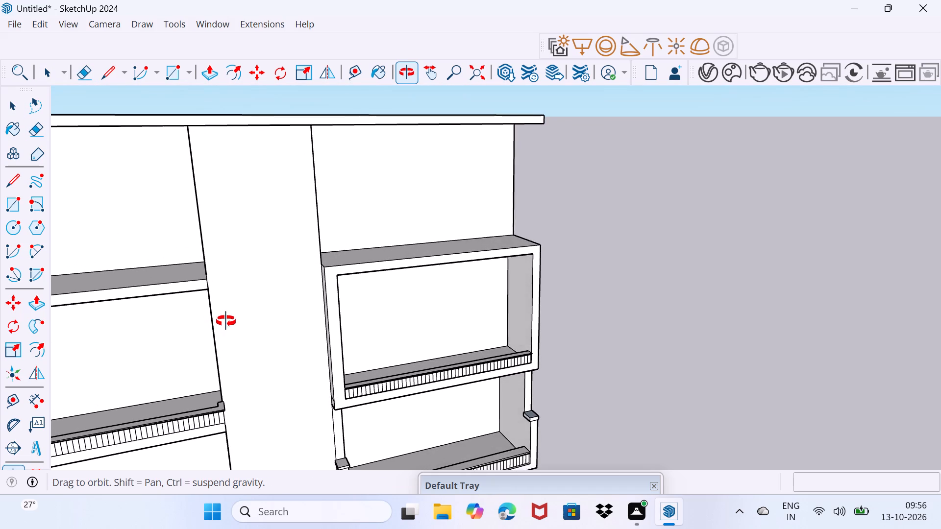
{"action": "middle_click_drag", "start_coordinate": [226, 321], "coordinate": [483, 336]}
{"action": "scroll", "coordinate": [375, 307], "scroll_direction": "up", "scroll_amount": 2}
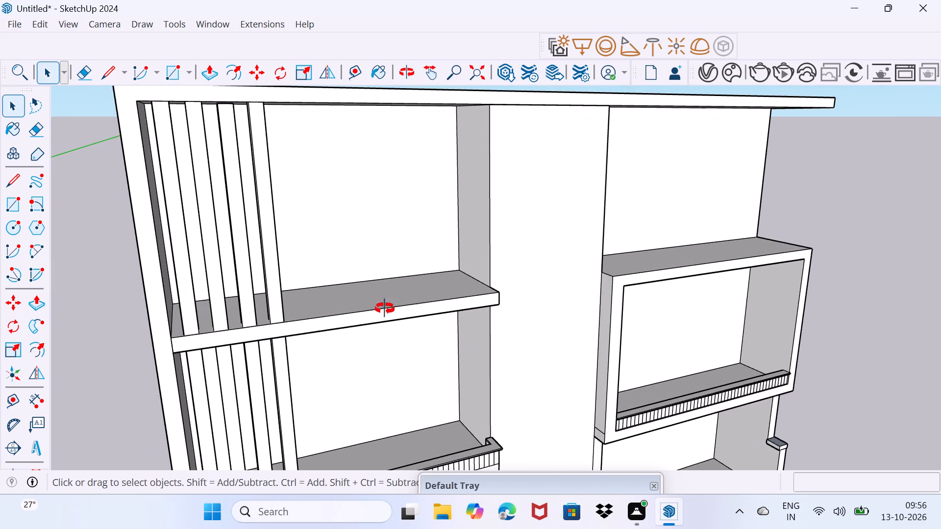
{"action": "middle_click_drag", "start_coordinate": [385, 308], "coordinate": [257, 371]}
{"action": "scroll", "coordinate": [364, 340], "scroll_direction": "up", "scroll_amount": 5}
{"action": "middle_click_drag", "start_coordinate": [364, 339], "coordinate": [376, 367]}
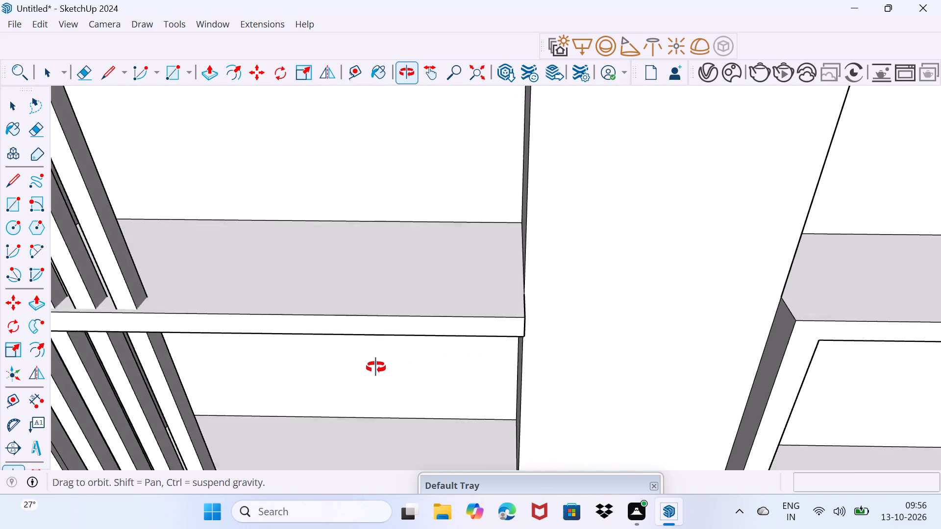
{"action": "middle_click_drag", "start_coordinate": [376, 367], "coordinate": [376, 368]}
{"action": "left_click", "coordinate": [429, 329]}
{"action": "scroll", "coordinate": [461, 328], "scroll_direction": "up", "scroll_amount": 2}
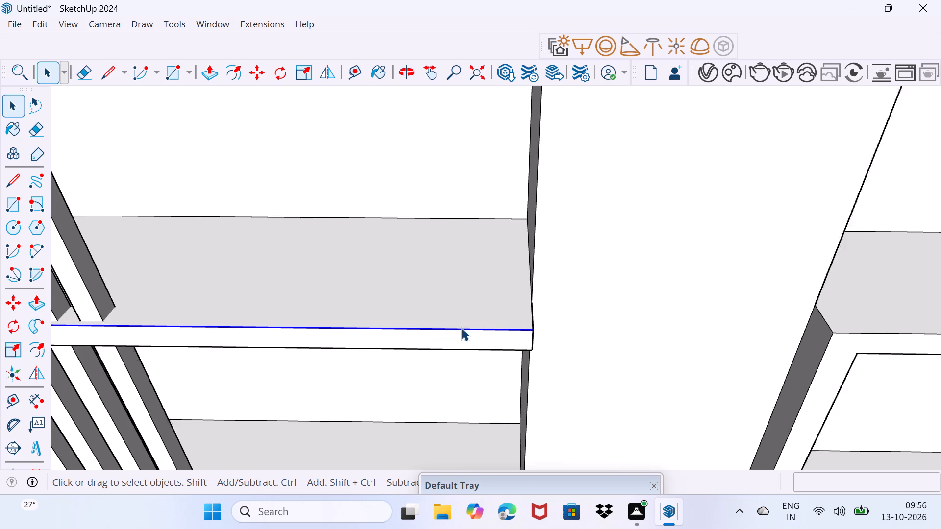
{"action": "scroll", "coordinate": [461, 328], "scroll_direction": "up", "scroll_amount": 1}
{"action": "key", "text": "m"}
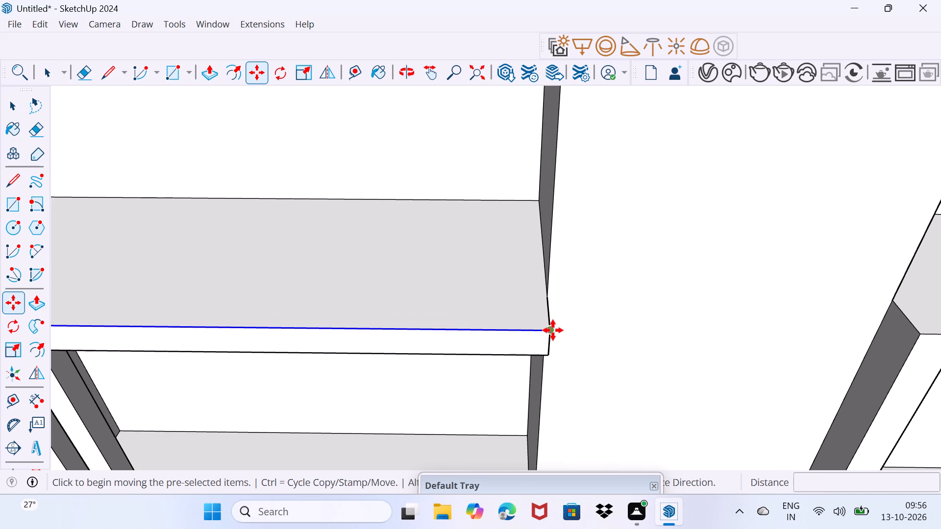
{"action": "left_click", "coordinate": [553, 330]}
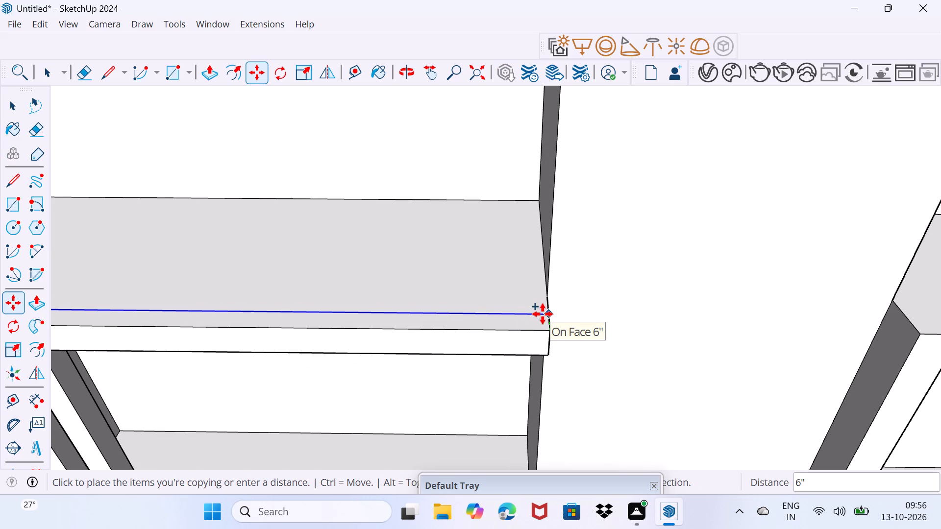
{"action": "key", "text": "6"}
{"action": "key", "text": "shift+quotedbl"}
{"action": "key", "text": "Return"}
{"action": "key", "text": "space"}
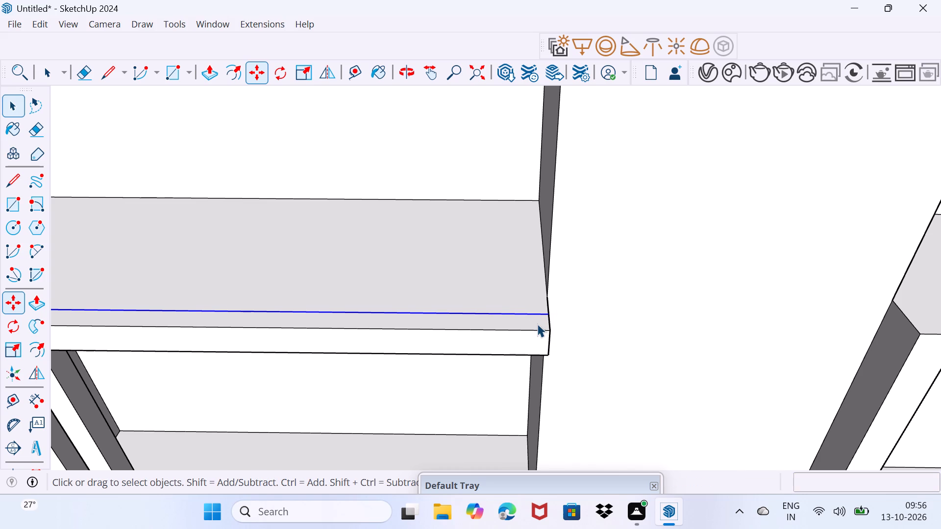
Copy the two exposed side-edge segments at the slab's free end 6" inward across its top face.
{"action": "scroll", "coordinate": [537, 324], "scroll_direction": "up", "scroll_amount": 3}
{"action": "left_click", "coordinate": [552, 319]}
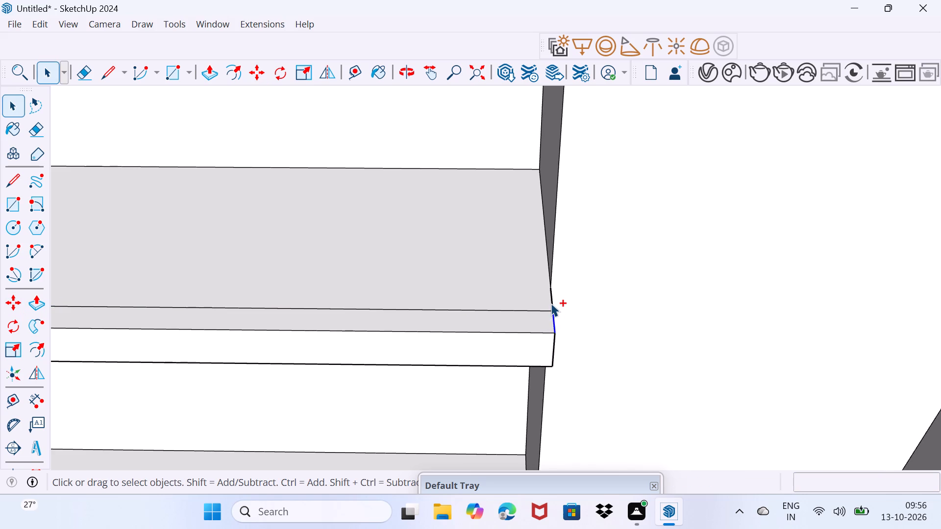
{"action": "left_click", "coordinate": [552, 300], "text": "ctrl"}
{"action": "scroll", "coordinate": [546, 324], "scroll_direction": "up", "scroll_amount": 3}
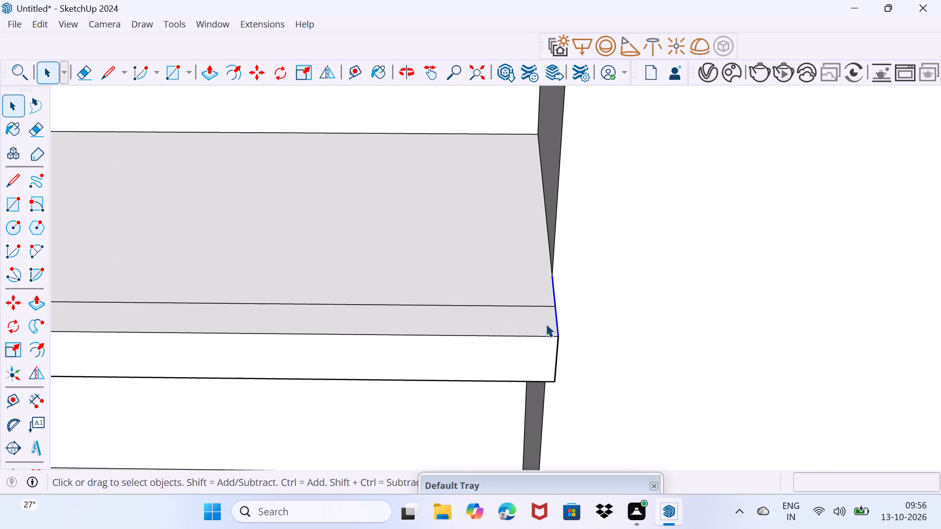
{"action": "key", "text": "m"}
{"action": "left_click", "coordinate": [558, 337]}
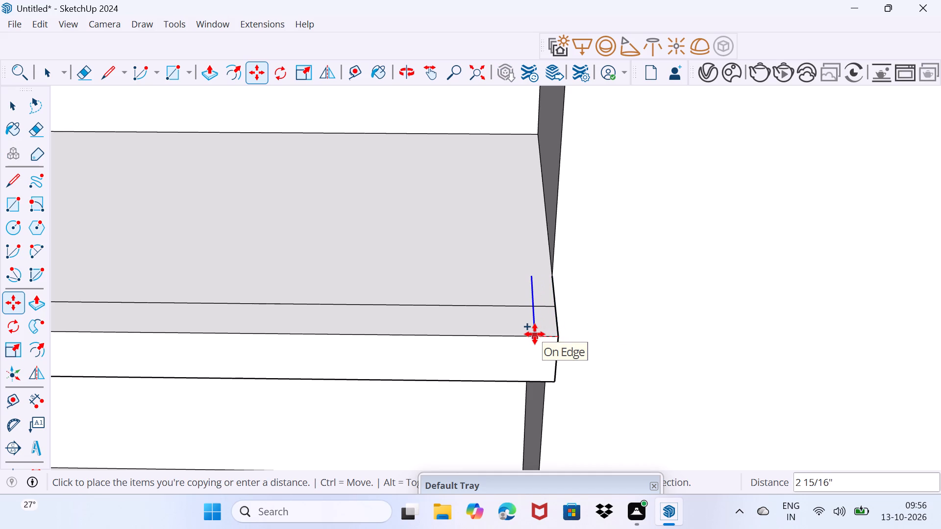
{"action": "key", "text": "6"}
{"action": "key", "text": "shift+quotedbl"}
{"action": "key", "text": "Return"}
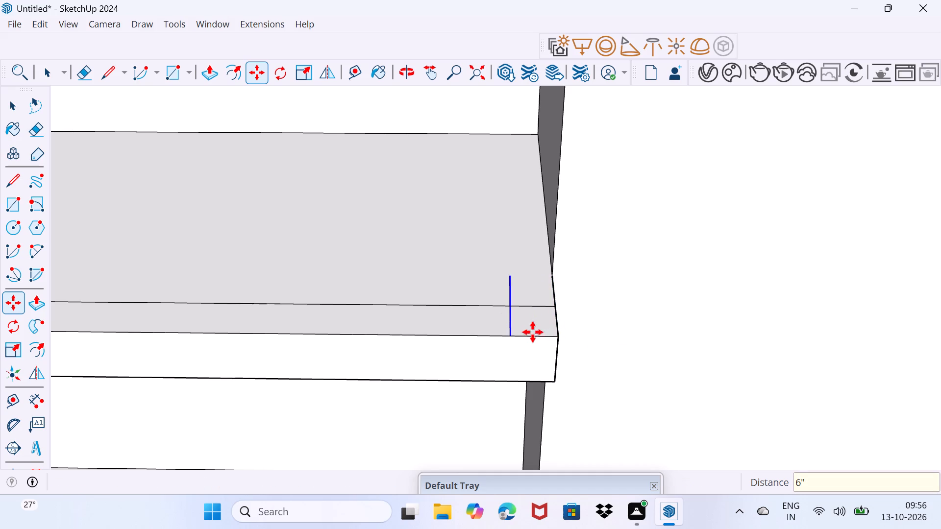
{"action": "scroll", "coordinate": [511, 313], "scroll_direction": "up", "scroll_amount": 7}
{"action": "key", "text": "space"}
Close the 6" outline at the slab's free end with a line and erase the inner overlaps, leaving an L-shaped curb footprint.
{"action": "type", "text": "l"}
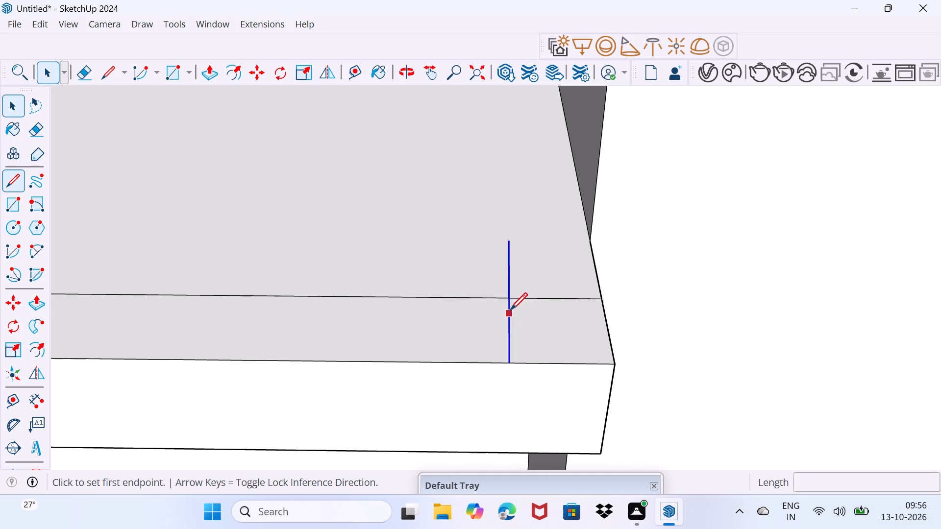
{"action": "left_click", "coordinate": [509, 244]}
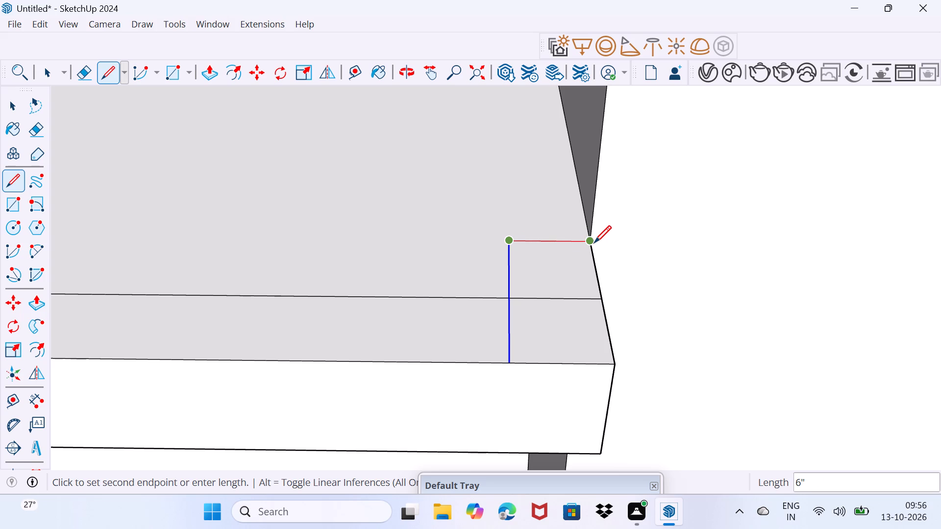
{"action": "left_click", "coordinate": [594, 242]}
{"action": "key", "text": "space"}
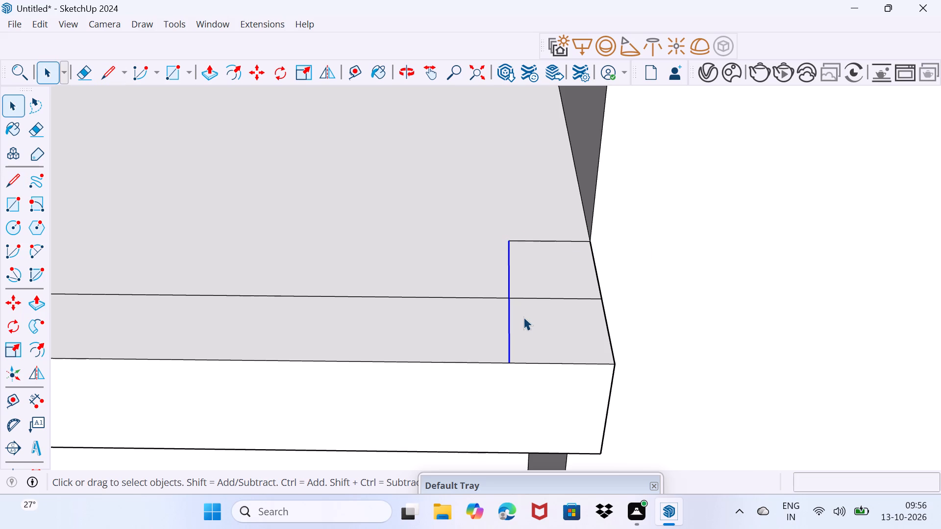
{"action": "key", "text": "e"}
{"action": "left_click", "coordinate": [529, 297]}
{"action": "left_click_drag", "start_coordinate": [495, 327], "coordinate": [527, 325]}
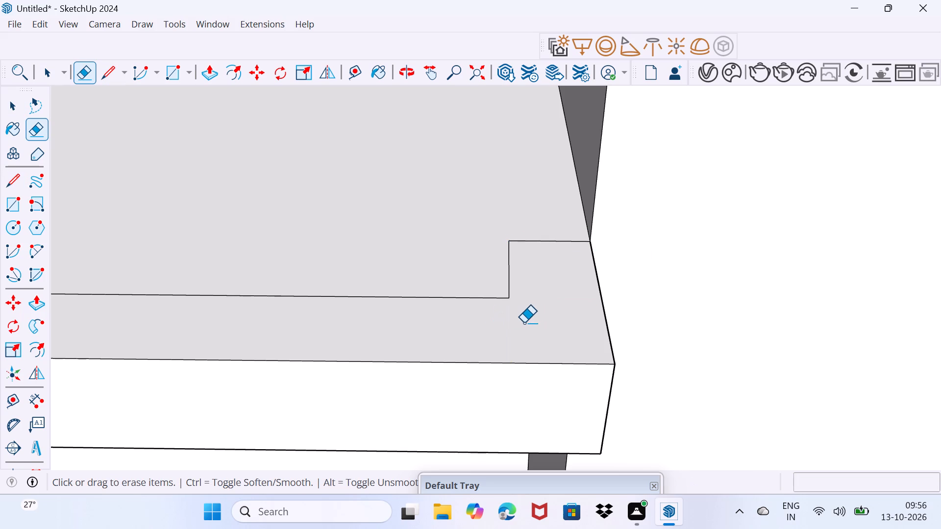
Push/Pull the L-shaped curb footprint on the upper slab up by 1'.
{"action": "scroll", "coordinate": [523, 323], "scroll_direction": "down", "scroll_amount": 3}
{"action": "key", "text": "space"}
{"action": "left_click", "coordinate": [525, 327]}
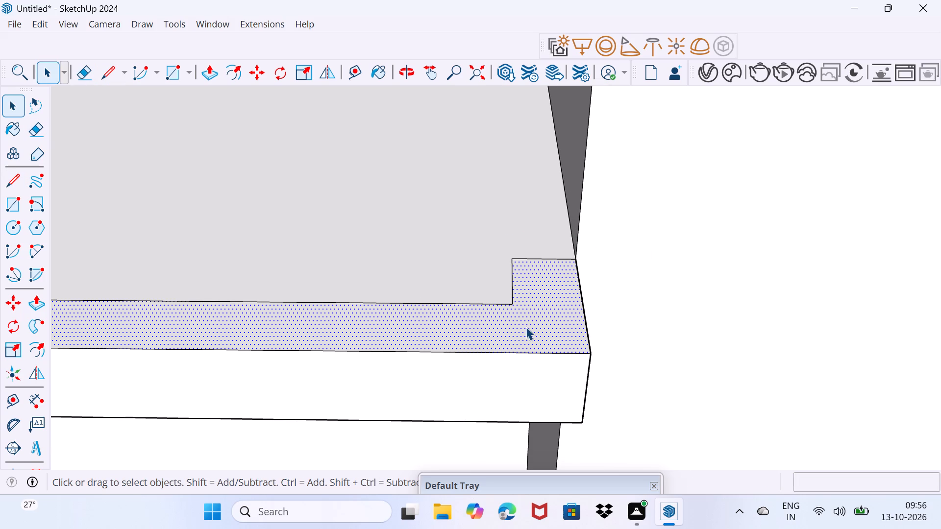
{"action": "key", "text": "p"}
{"action": "left_click", "coordinate": [526, 327]}
{"action": "key", "text": "1"}
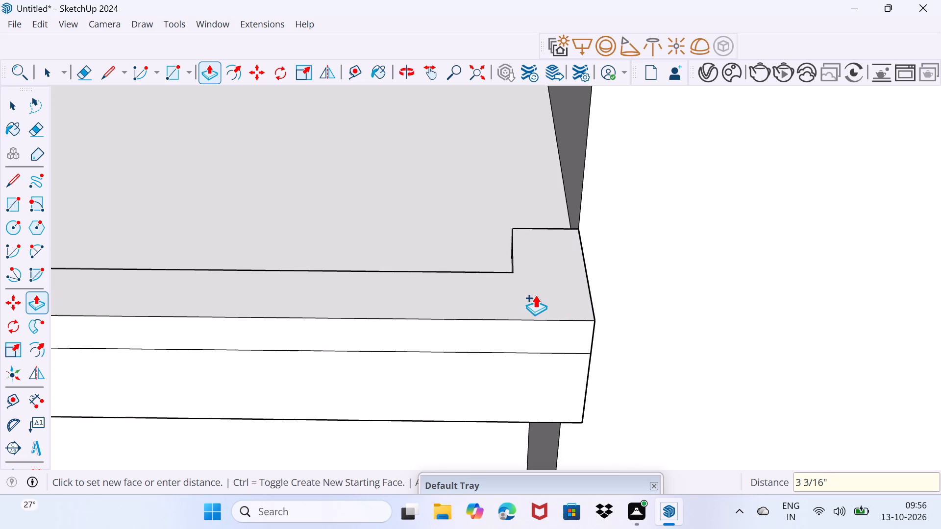
{"action": "key", "text": "1"}
{"action": "key", "text": "apostrophe"}
{"action": "key", "text": "Return"}
Extrude the curb's top face up a further 2" as a separate cap band.
{"action": "scroll", "coordinate": [533, 296], "scroll_direction": "down", "scroll_amount": 4}
{"action": "key", "text": "space"}
{"action": "scroll", "coordinate": [511, 317], "scroll_direction": "down", "scroll_amount": 3}
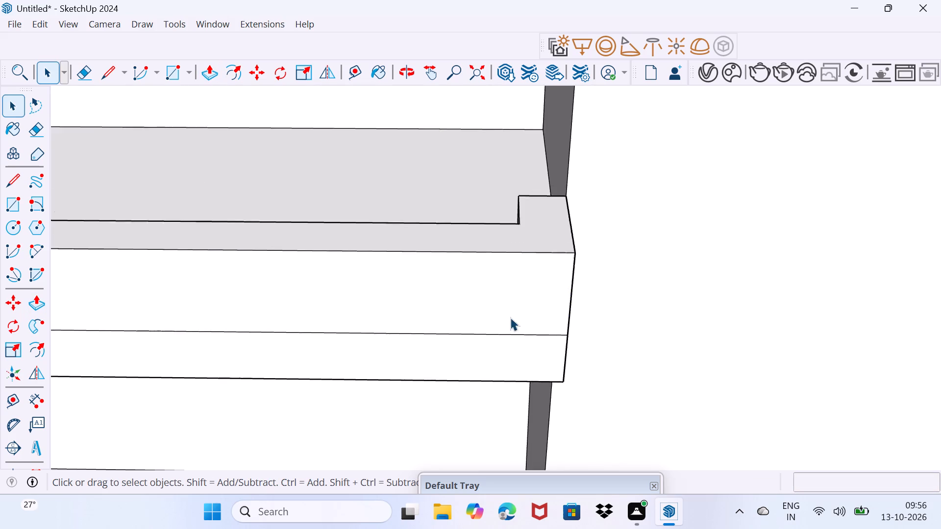
{"action": "scroll", "coordinate": [510, 317], "scroll_direction": "down", "scroll_amount": 16}
{"action": "middle_click_drag", "start_coordinate": [396, 367], "coordinate": [522, 320]}
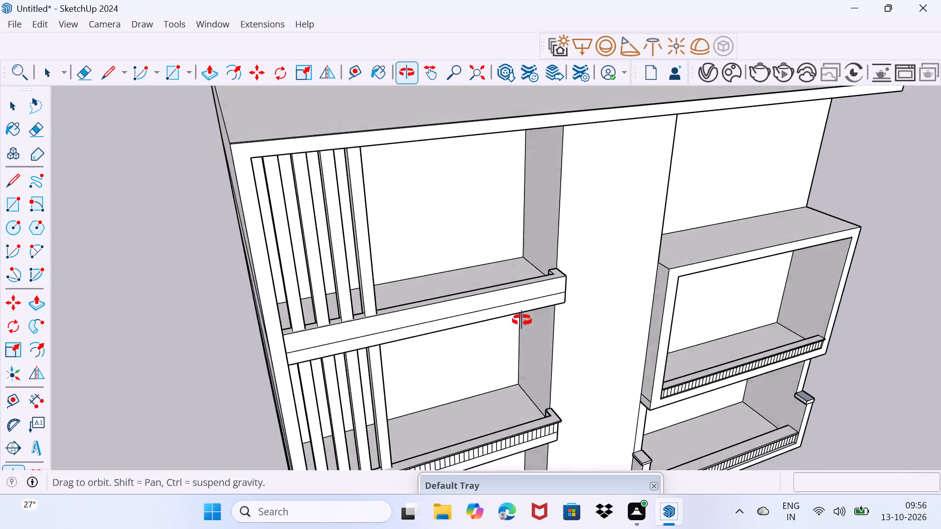
{"action": "middle_click_drag", "start_coordinate": [522, 320], "coordinate": [462, 331]}
{"action": "scroll", "coordinate": [380, 305], "scroll_direction": "up", "scroll_amount": 6}
{"action": "middle_click_drag", "start_coordinate": [375, 303], "coordinate": [346, 359]}
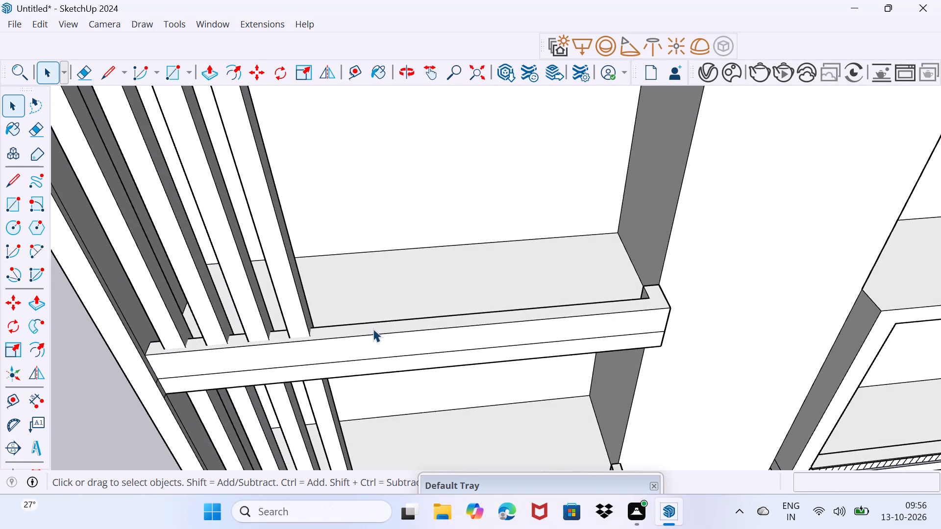
{"action": "left_click", "coordinate": [373, 327]}
{"action": "key", "text": "p"}
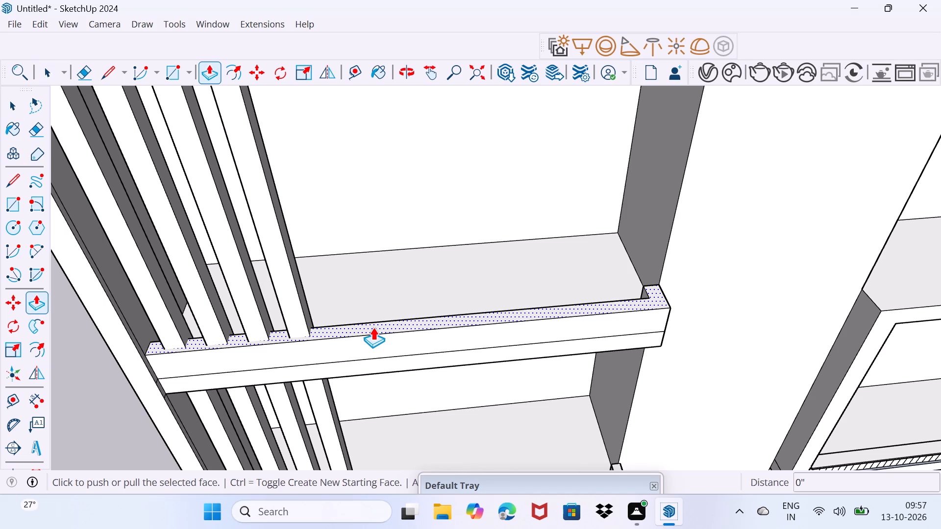
{"action": "left_click", "coordinate": [373, 327]}
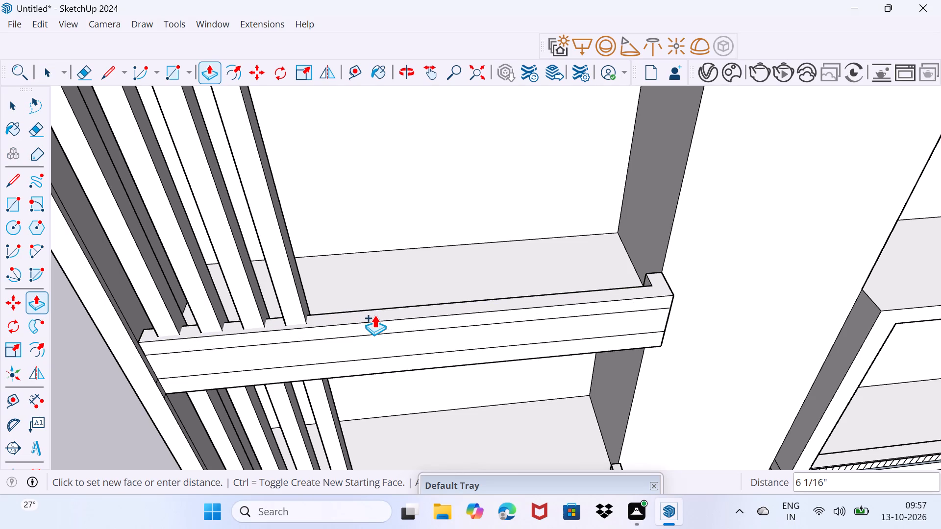
{"action": "key", "text": "2"}
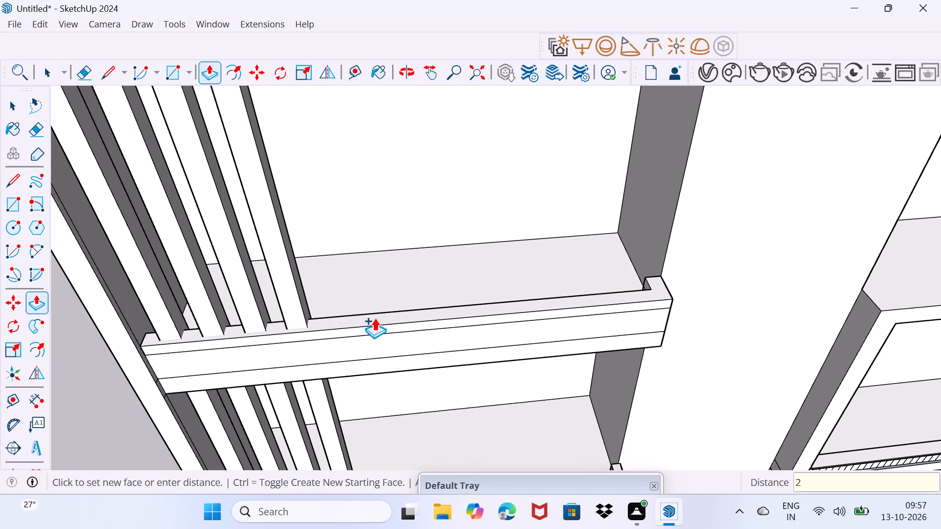
{"action": "key", "text": "shift+quotedbl"}
{"action": "key", "text": "Return"}
Pull the cap band's narrow front face outward by 0.4".
{"action": "scroll", "coordinate": [373, 334], "scroll_direction": "up", "scroll_amount": 3}
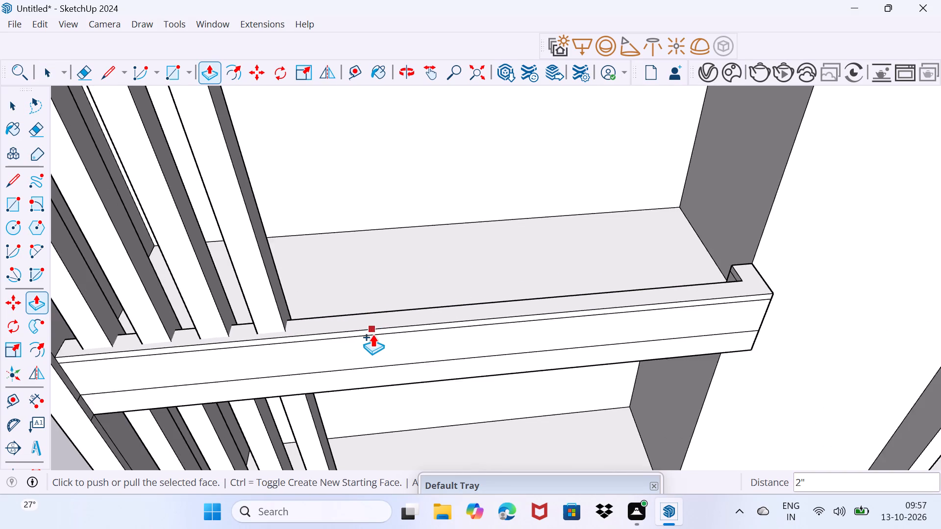
{"action": "scroll", "coordinate": [372, 334], "scroll_direction": "up", "scroll_amount": 7}
{"action": "key", "text": "space"}
{"action": "left_click", "coordinate": [371, 328]}
{"action": "scroll", "coordinate": [371, 328], "scroll_direction": "down", "scroll_amount": 2}
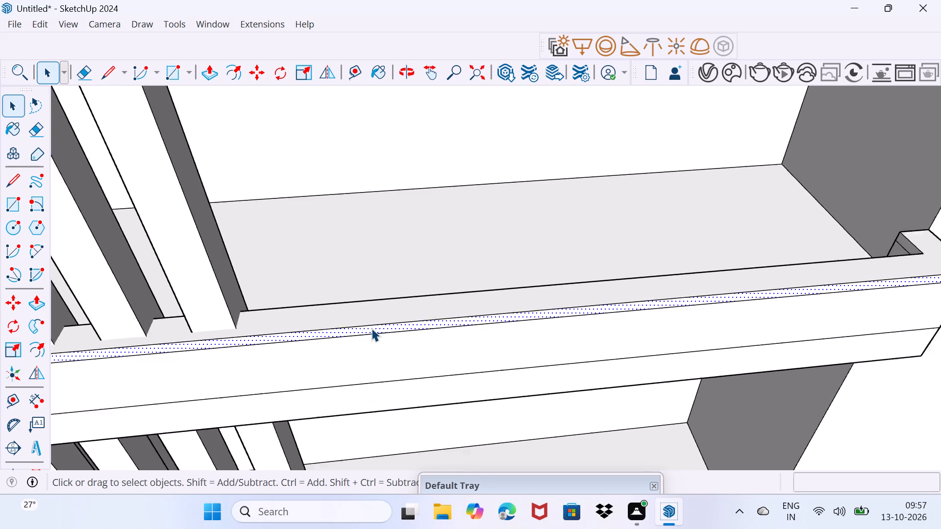
{"action": "scroll", "coordinate": [371, 328], "scroll_direction": "down", "scroll_amount": 5}
{"action": "middle_click_drag", "start_coordinate": [371, 328], "coordinate": [354, 316]}
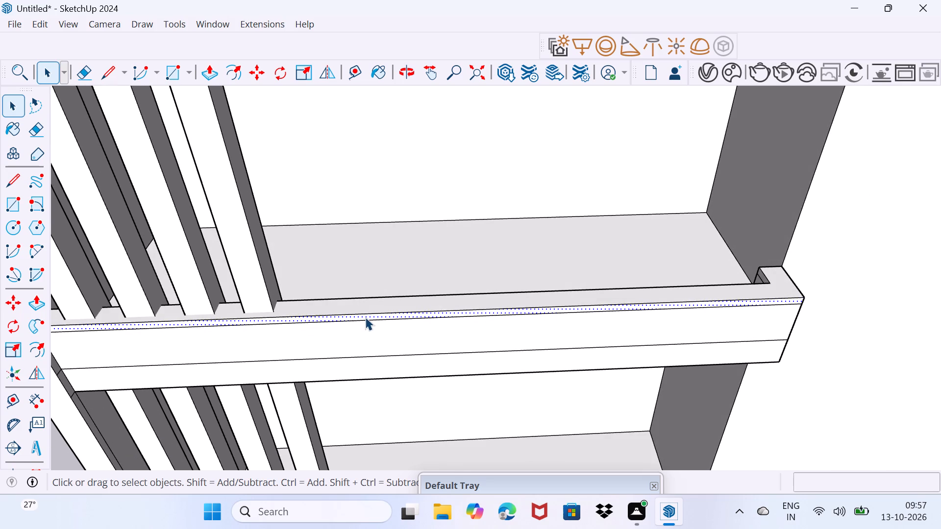
{"action": "key", "text": "p"}
{"action": "left_click", "coordinate": [365, 317]}
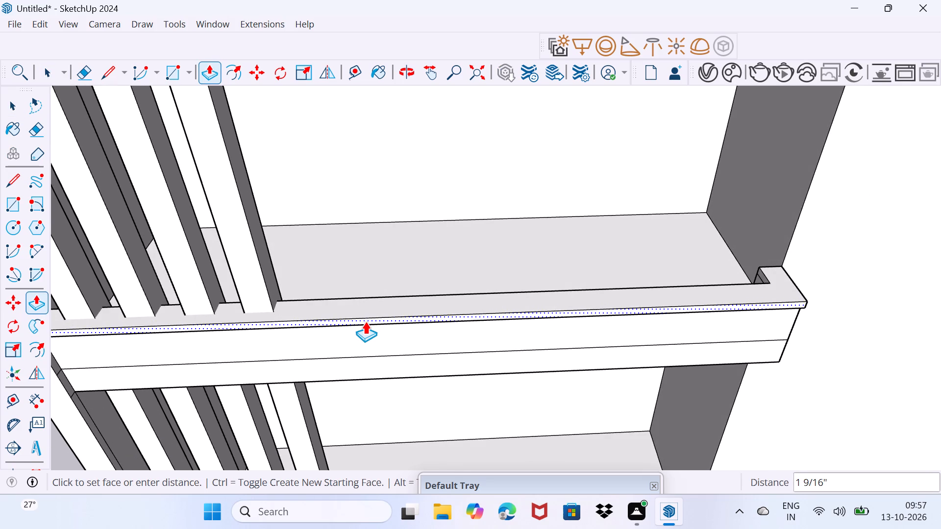
{"action": "type", "text": "0.4"}
{"action": "key", "text": "shift+quotedbl"}
{"action": "key", "text": "Return"}
Apply the same 0.4" outward extrusion to the cap's end face and to the slab's front and end faces below the curb.
{"action": "middle_click_drag", "start_coordinate": [542, 339], "coordinate": [278, 244]}
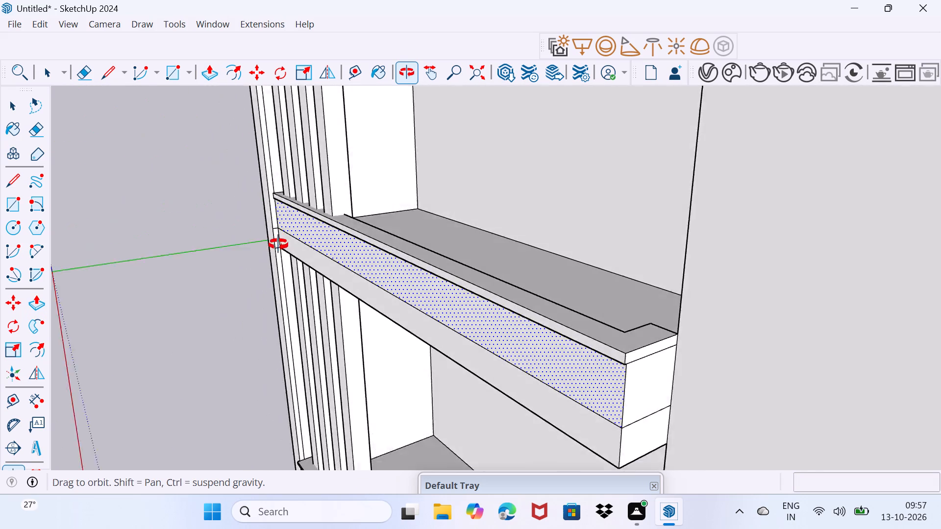
{"action": "middle_click_drag", "start_coordinate": [278, 244], "coordinate": [278, 244]}
{"action": "double_click", "coordinate": [606, 324]}
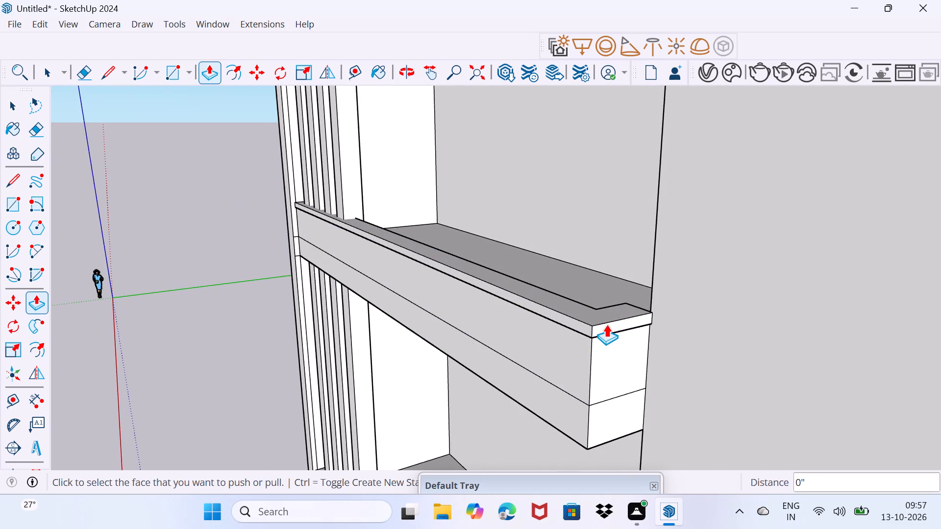
{"action": "middle_click_drag", "start_coordinate": [550, 403], "coordinate": [630, 402]}
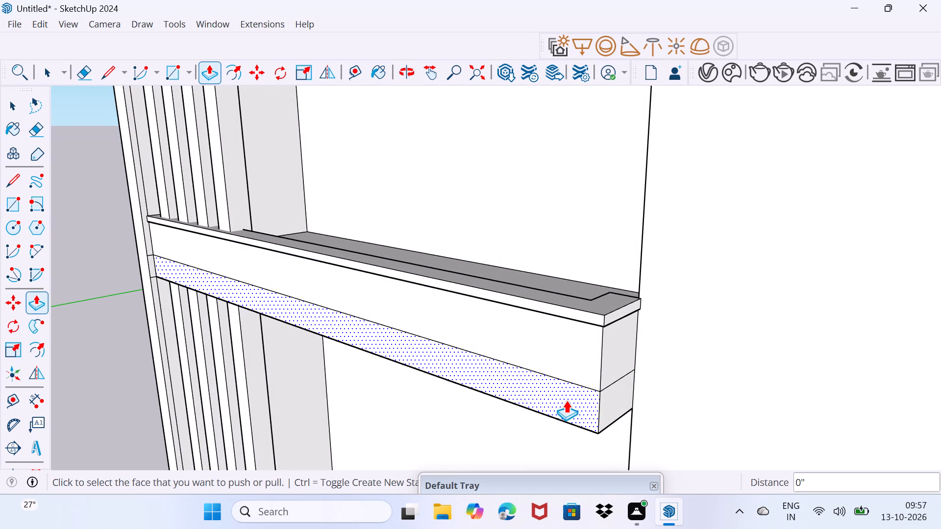
{"action": "double_click", "coordinate": [566, 400]}
{"action": "double_click", "coordinate": [609, 395]}
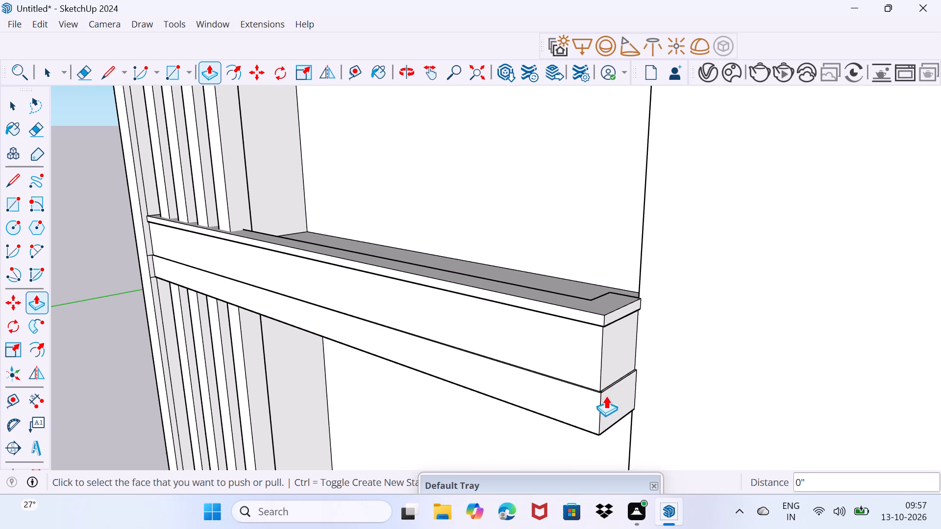
Copy the end edge of the curb's recessed front face beside the fins to its opposite end, dividing the span into 50 equal strips.
{"action": "middle_click_drag", "start_coordinate": [545, 409], "coordinate": [755, 411]}
{"action": "scroll", "coordinate": [755, 411], "scroll_direction": "down", "scroll_amount": 4}
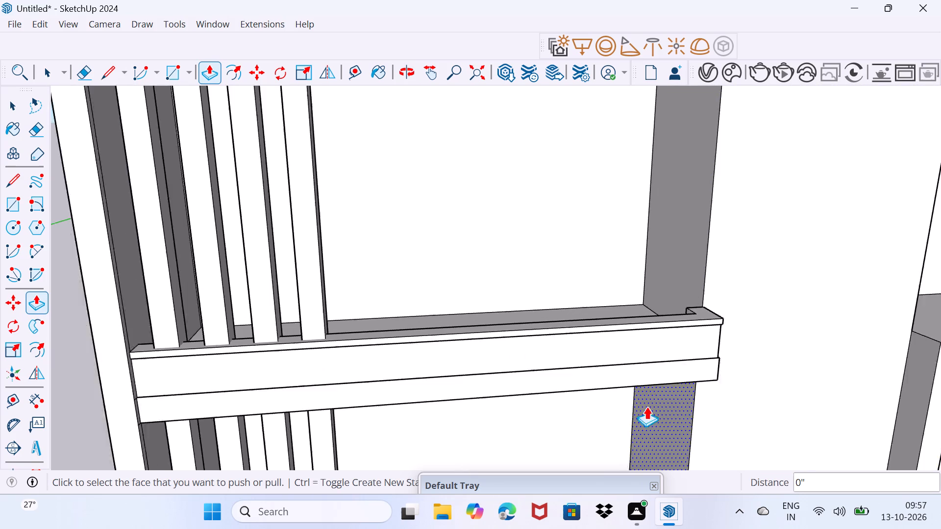
{"action": "scroll", "coordinate": [646, 407], "scroll_direction": "down", "scroll_amount": 4}
{"action": "scroll", "coordinate": [382, 395], "scroll_direction": "up", "scroll_amount": 2}
{"action": "key", "text": "space"}
{"action": "scroll", "coordinate": [356, 387], "scroll_direction": "up", "scroll_amount": 6}
{"action": "scroll", "coordinate": [170, 391], "scroll_direction": "up", "scroll_amount": 3}
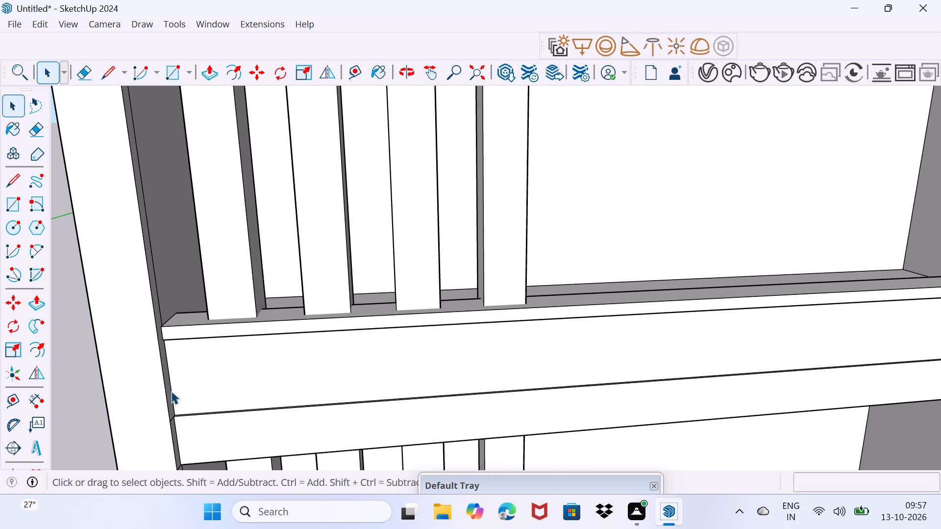
{"action": "left_click", "coordinate": [171, 391]}
{"action": "scroll", "coordinate": [174, 402], "scroll_direction": "up", "scroll_amount": 6}
{"action": "key", "text": "m"}
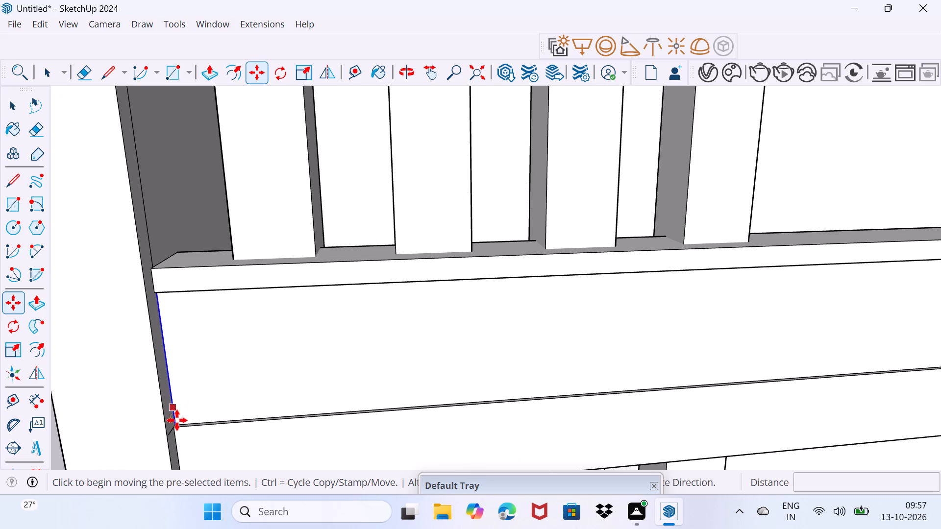
{"action": "left_click", "coordinate": [177, 421]}
{"action": "scroll", "coordinate": [291, 416], "scroll_direction": "down", "scroll_amount": 6}
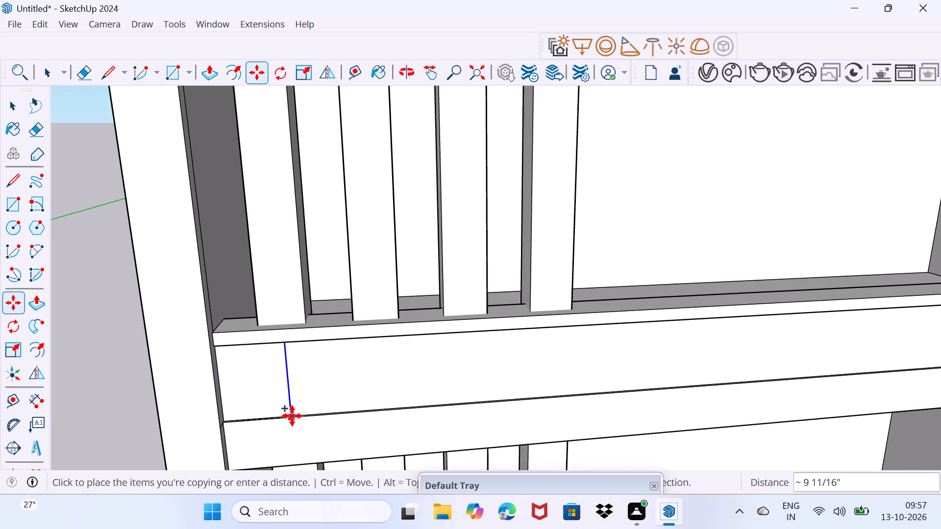
{"action": "middle_click_drag", "start_coordinate": [417, 403], "coordinate": [111, 408], "text": "shift"}
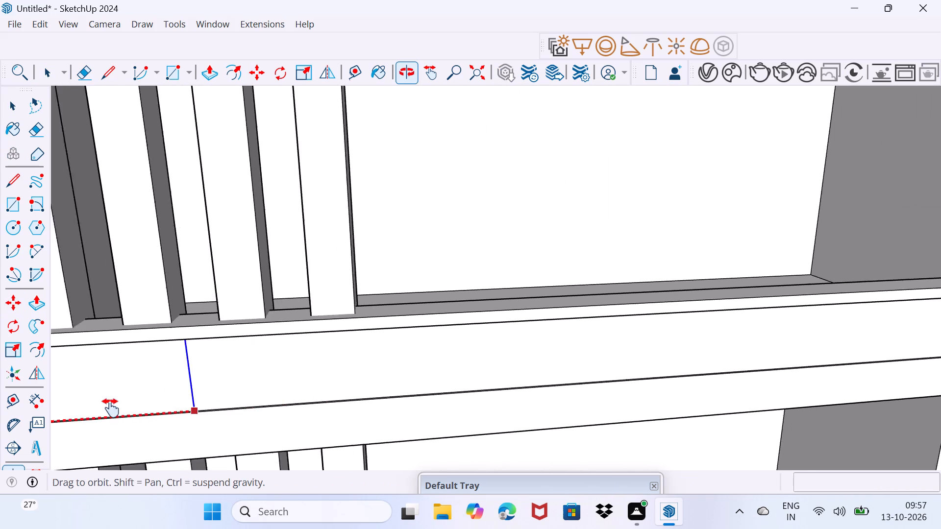
{"action": "middle_click_drag", "start_coordinate": [111, 408], "coordinate": [54, 409], "text": "shift"}
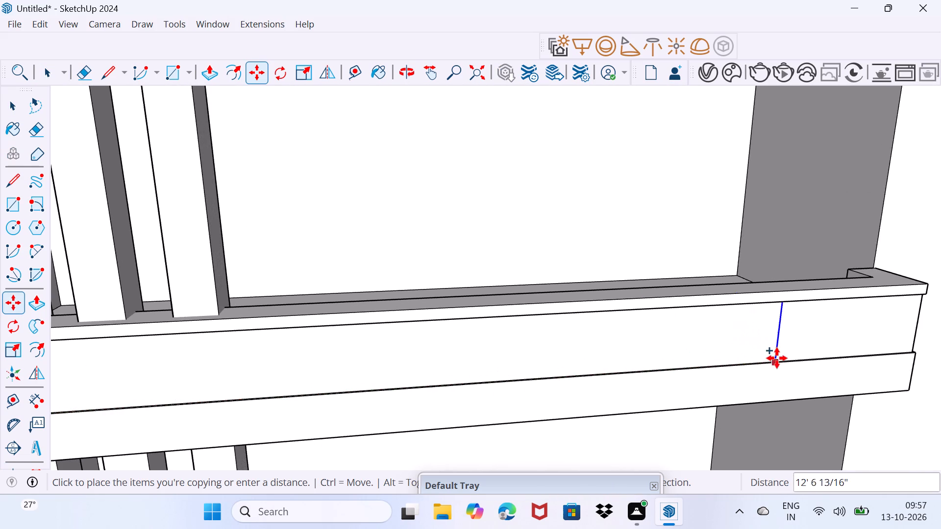
{"action": "middle_click_drag", "start_coordinate": [782, 358], "coordinate": [383, 423], "text": "shift"}
{"action": "scroll", "coordinate": [521, 415], "scroll_direction": "up", "scroll_amount": 4}
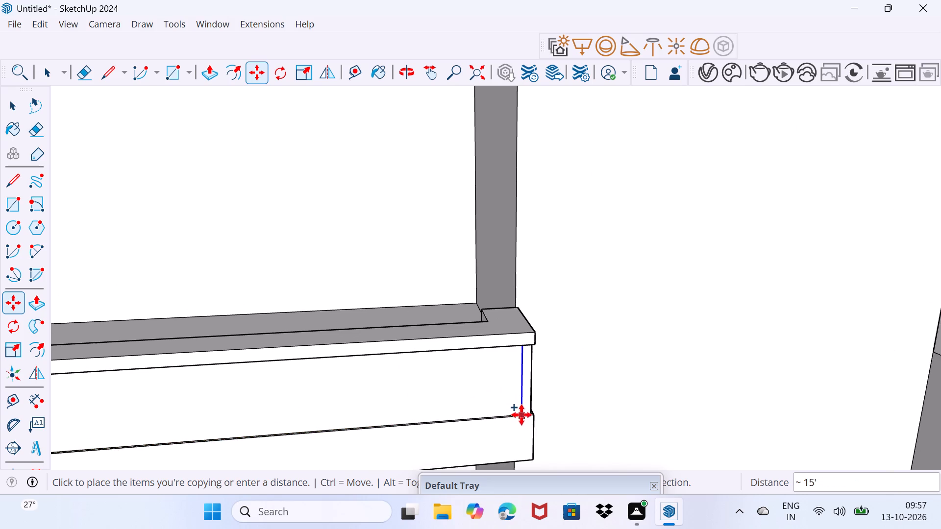
{"action": "scroll", "coordinate": [521, 415], "scroll_direction": "up", "scroll_amount": 14}
{"action": "middle_click_drag", "start_coordinate": [521, 414], "coordinate": [513, 438]}
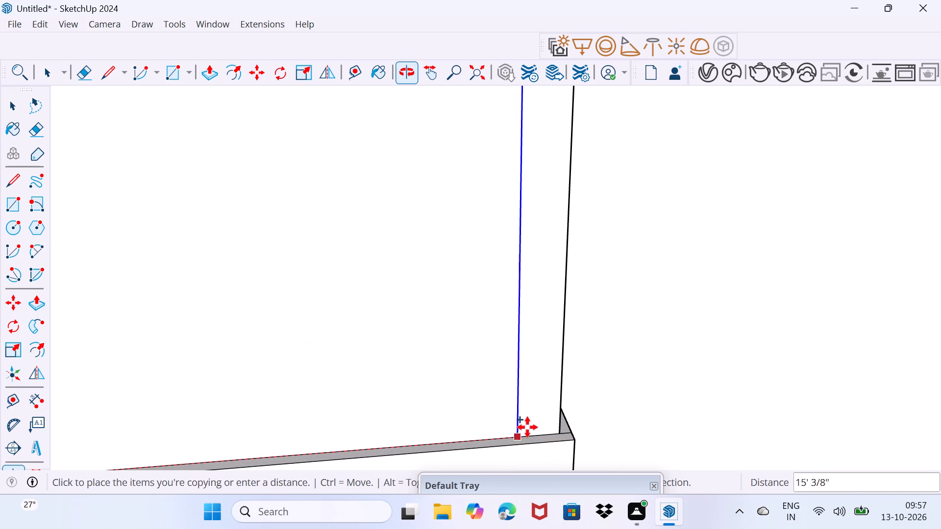
{"action": "left_click", "coordinate": [556, 427]}
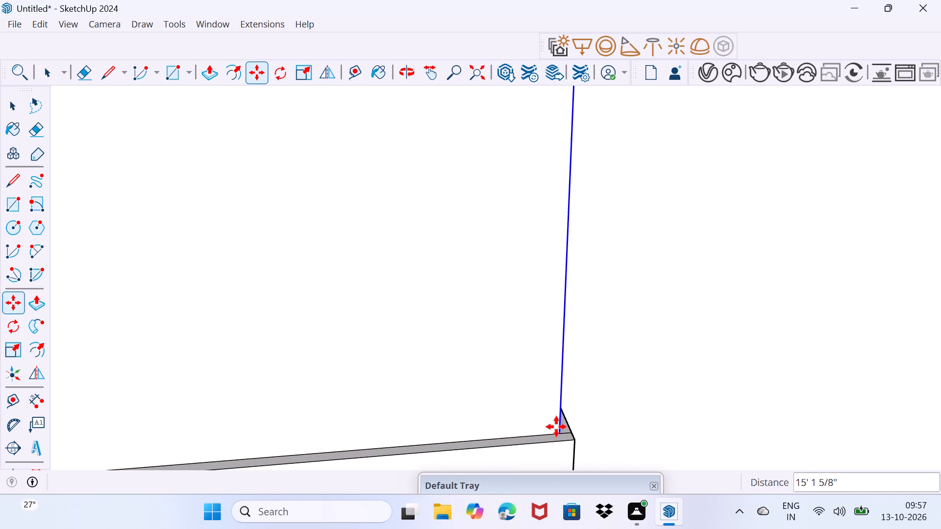
{"action": "key", "text": "slash"}
{"action": "type", "text": "50"}
{"action": "key", "text": "Return"}
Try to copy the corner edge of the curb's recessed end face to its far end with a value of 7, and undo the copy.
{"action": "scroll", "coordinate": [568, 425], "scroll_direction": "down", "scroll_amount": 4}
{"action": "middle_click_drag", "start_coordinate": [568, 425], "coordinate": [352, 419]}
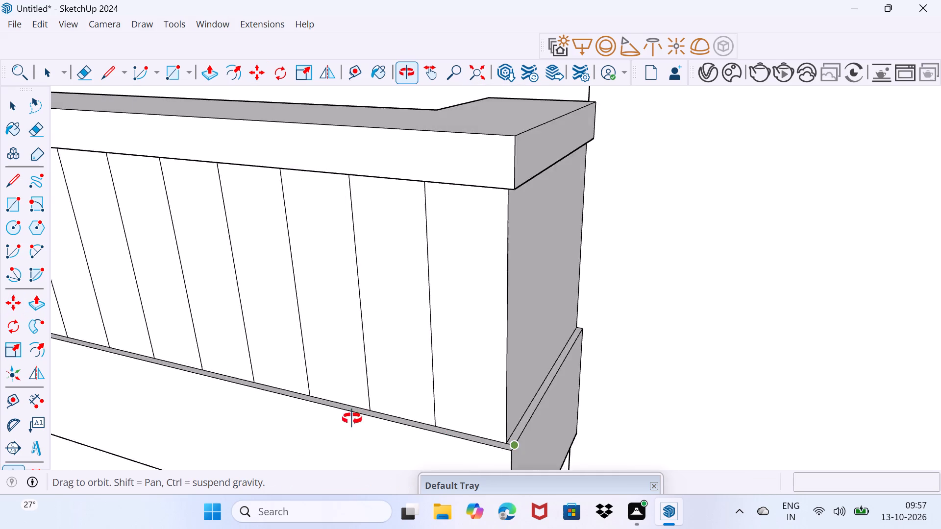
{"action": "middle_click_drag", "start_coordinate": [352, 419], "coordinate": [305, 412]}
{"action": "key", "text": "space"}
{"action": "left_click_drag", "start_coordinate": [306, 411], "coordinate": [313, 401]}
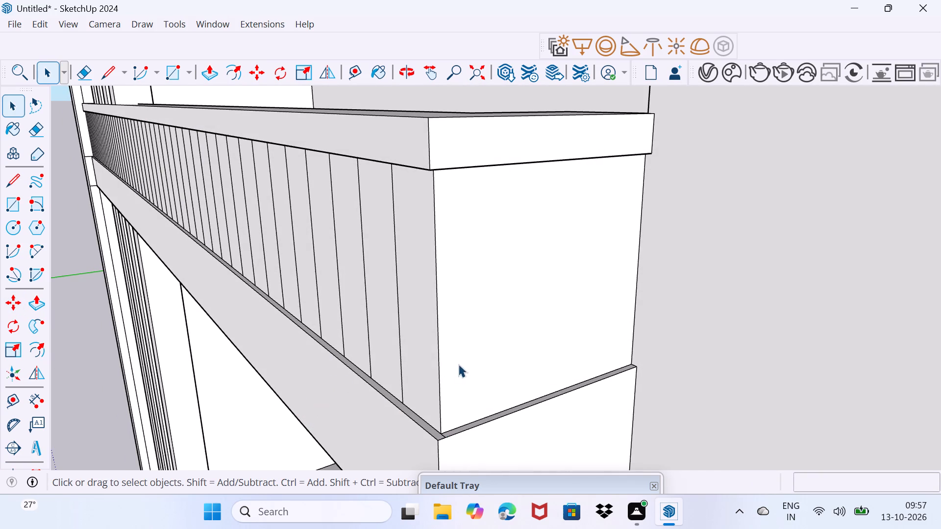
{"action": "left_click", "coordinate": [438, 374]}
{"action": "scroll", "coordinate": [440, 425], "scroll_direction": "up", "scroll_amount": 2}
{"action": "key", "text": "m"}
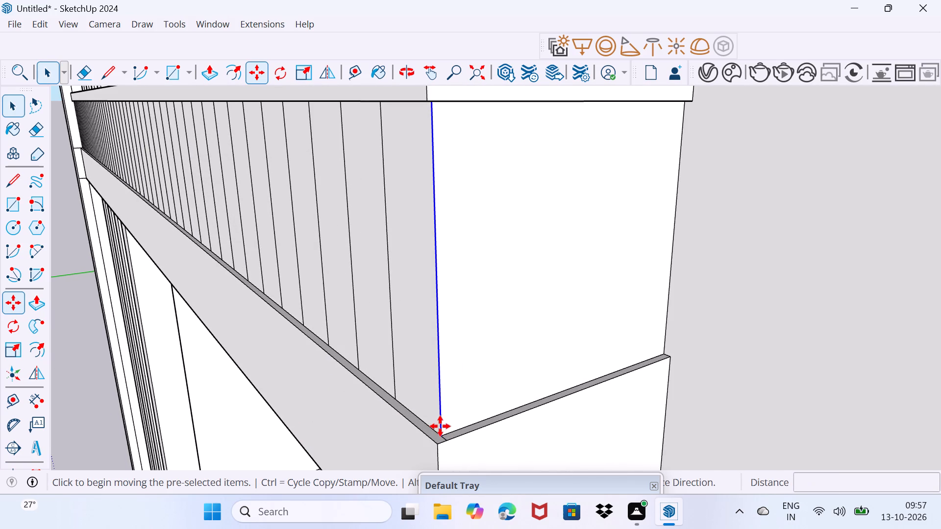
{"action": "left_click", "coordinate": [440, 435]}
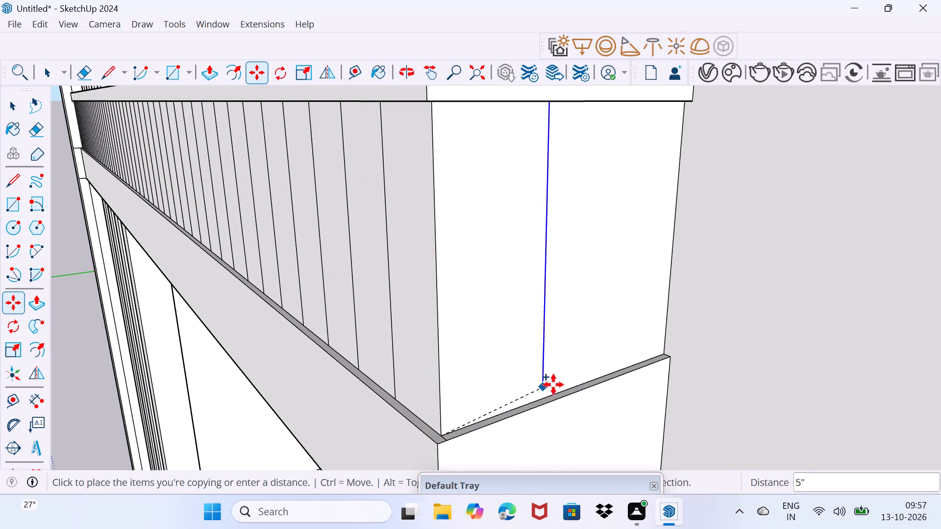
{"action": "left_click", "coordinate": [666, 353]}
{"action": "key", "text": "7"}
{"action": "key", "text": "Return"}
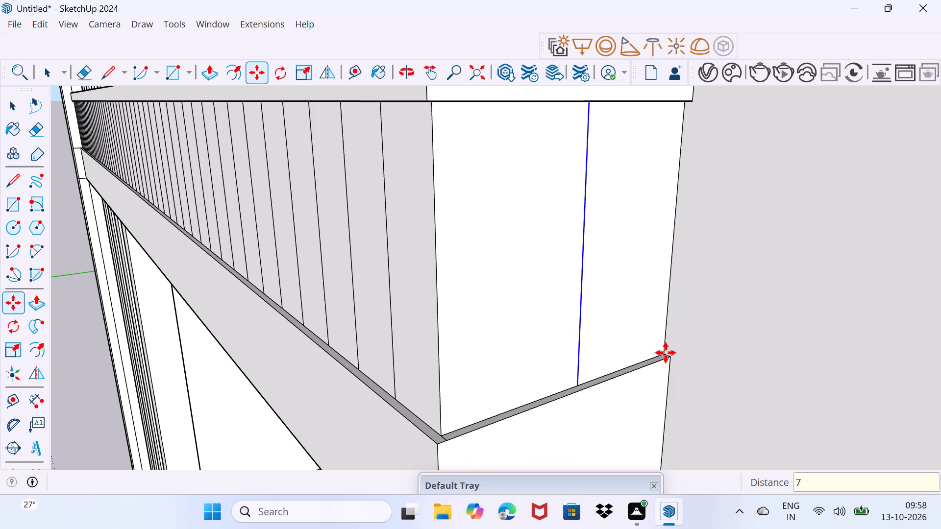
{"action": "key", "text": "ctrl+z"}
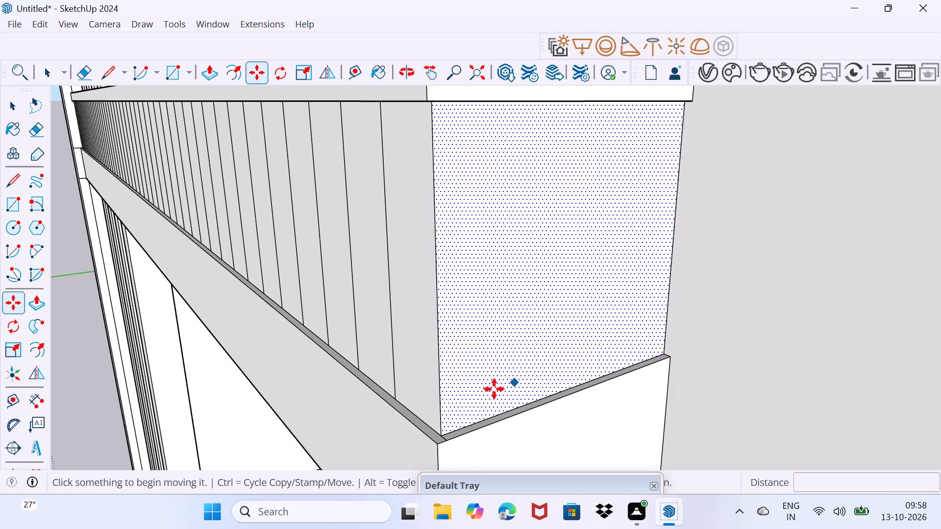
Copy the corner edge of the curb's recessed end face to its far end, dividing the span into 7 equal strips.
{"action": "key", "text": "space"}
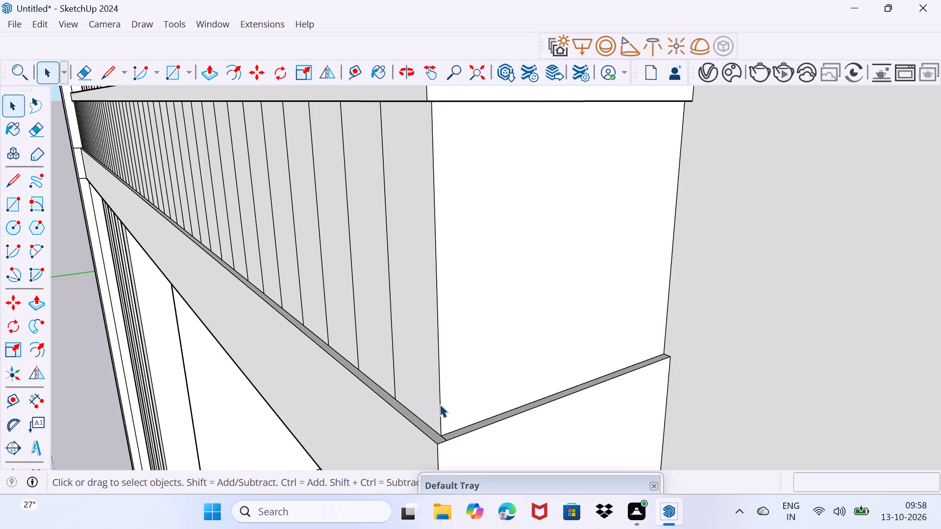
{"action": "left_click", "coordinate": [440, 404]}
{"action": "key", "text": "m"}
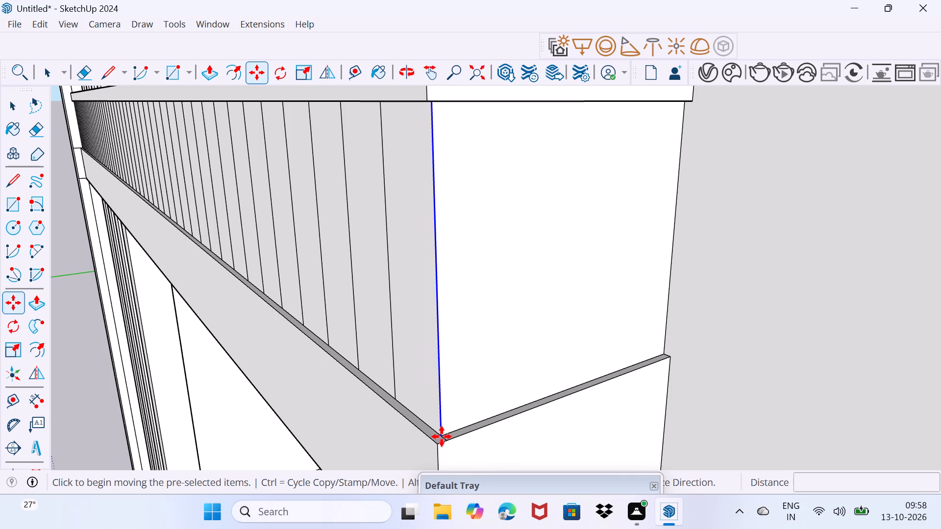
{"action": "left_click", "coordinate": [442, 434]}
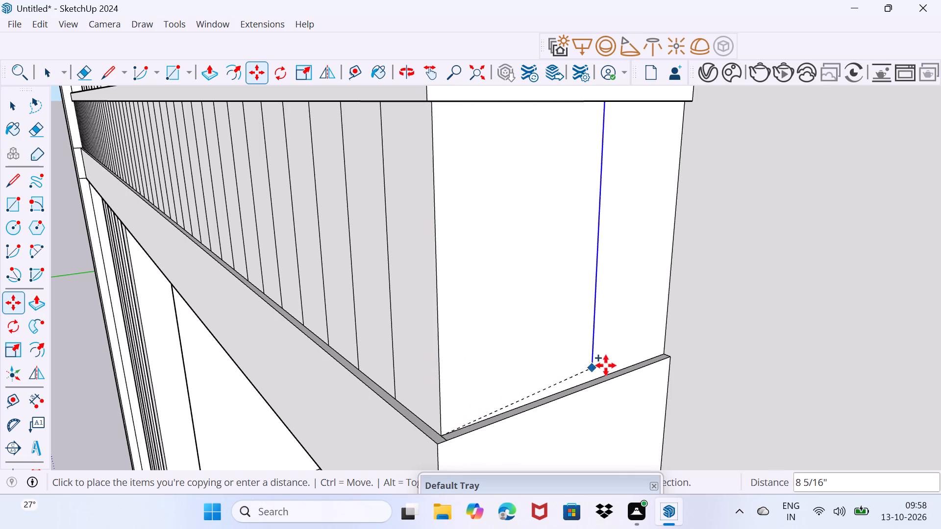
{"action": "left_click", "coordinate": [667, 351]}
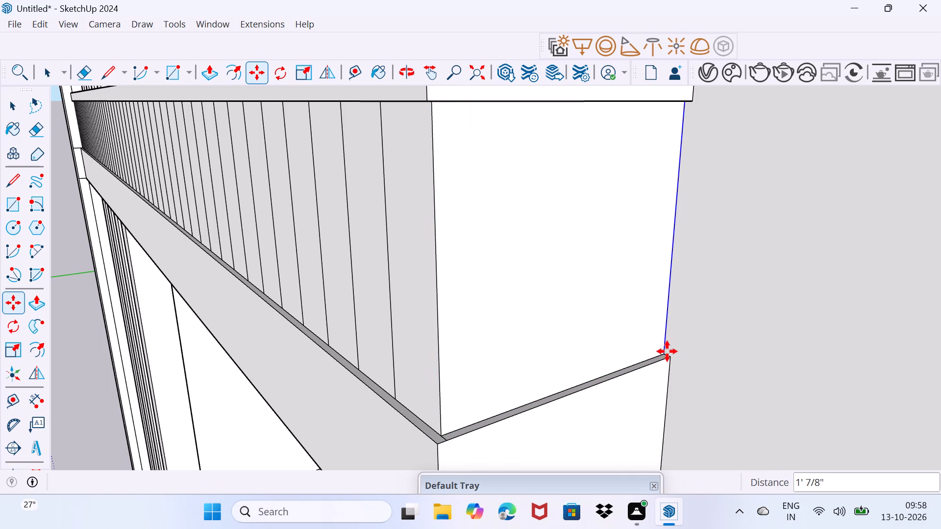
{"action": "key", "text": "slash"}
{"action": "key", "text": "7"}
{"action": "key", "text": "Return"}
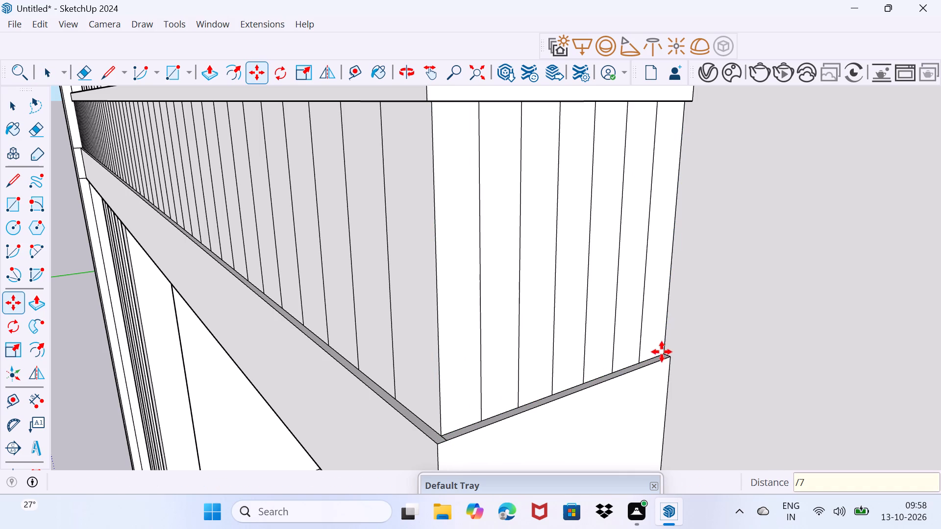
{"action": "key", "text": "space"}
Examine the facade from the fin bay across to the projecting framed balcony bay.
{"action": "scroll", "coordinate": [607, 368], "scroll_direction": "down", "scroll_amount": 4}
{"action": "scroll", "coordinate": [597, 370], "scroll_direction": "down", "scroll_amount": 17}
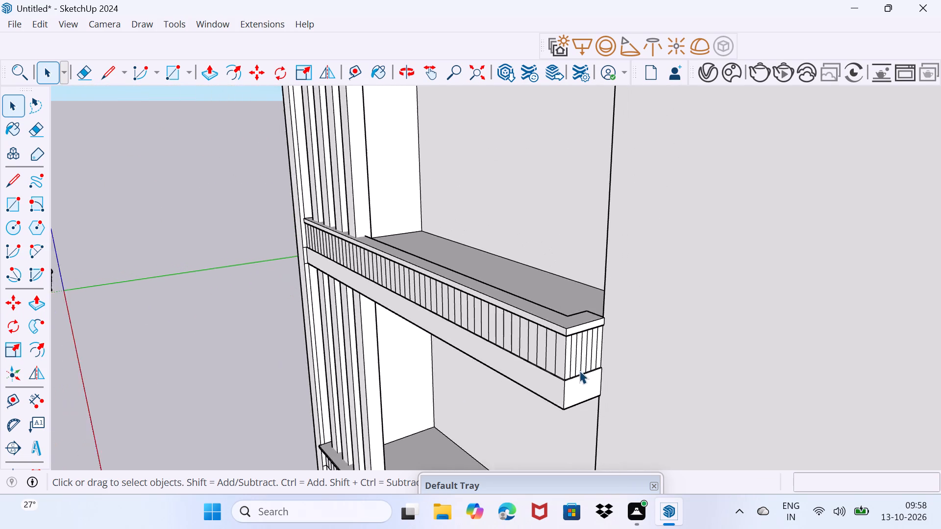
{"action": "scroll", "coordinate": [579, 370], "scroll_direction": "down", "scroll_amount": 12}
{"action": "middle_click_drag", "start_coordinate": [578, 370], "coordinate": [787, 337]}
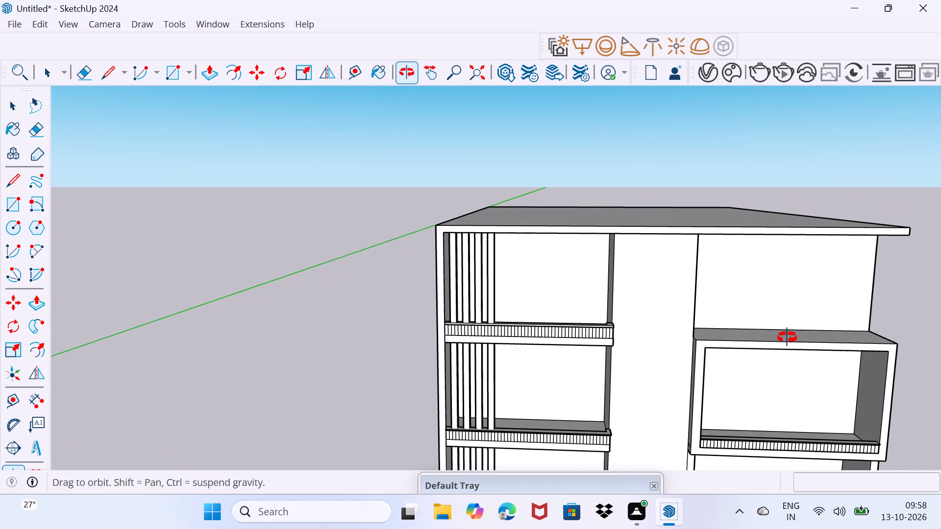
{"action": "middle_click_drag", "start_coordinate": [787, 337], "coordinate": [287, 236]}
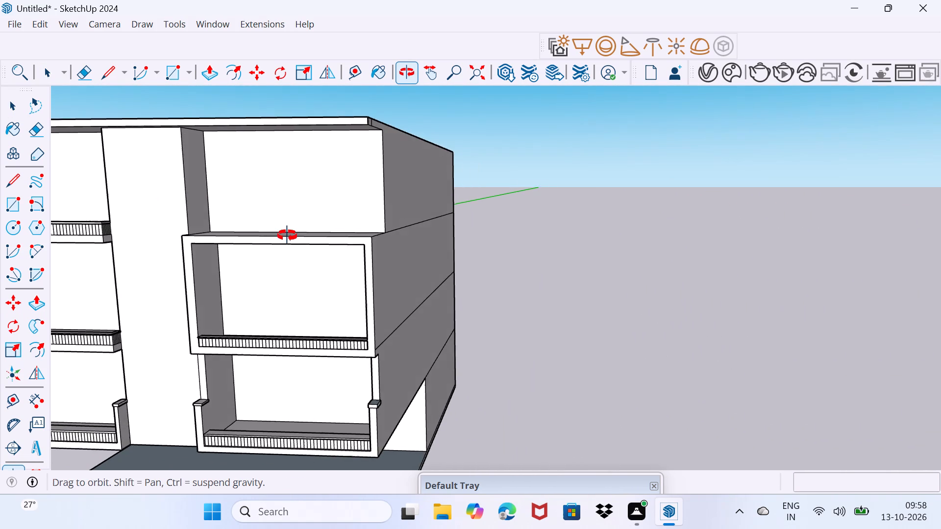
{"action": "middle_click_drag", "start_coordinate": [287, 236], "coordinate": [294, 237]}
{"action": "scroll", "coordinate": [290, 242], "scroll_direction": "up", "scroll_amount": 1}
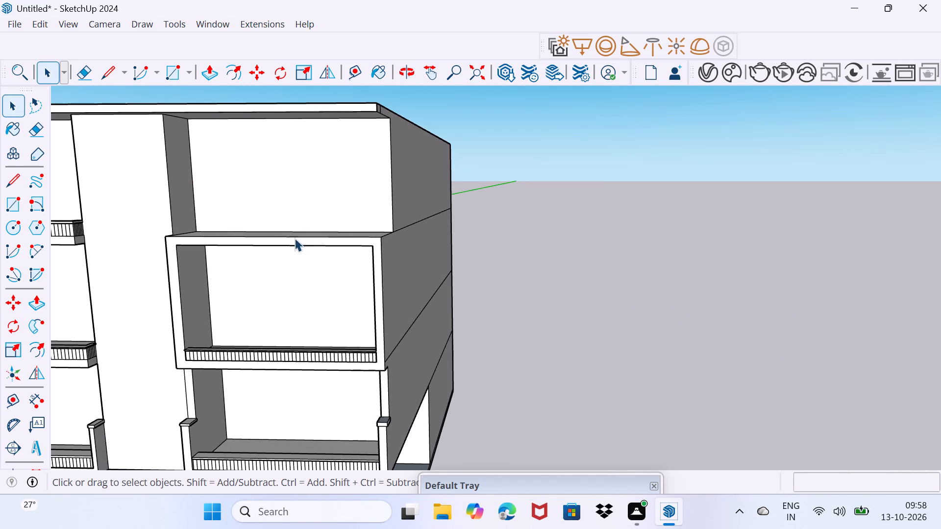
{"action": "middle_click_drag", "start_coordinate": [347, 217], "coordinate": [265, 222]}
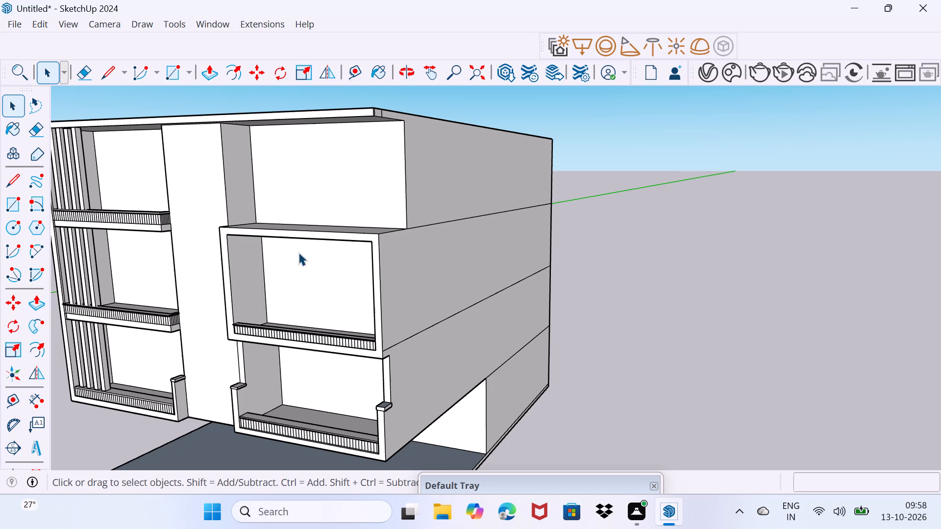
Copy the front top edge of the projecting framed balcony's roof inward by 6".
{"action": "middle_click_drag", "start_coordinate": [298, 252], "coordinate": [431, 266]}
{"action": "scroll", "coordinate": [234, 244], "scroll_direction": "up", "scroll_amount": 2}
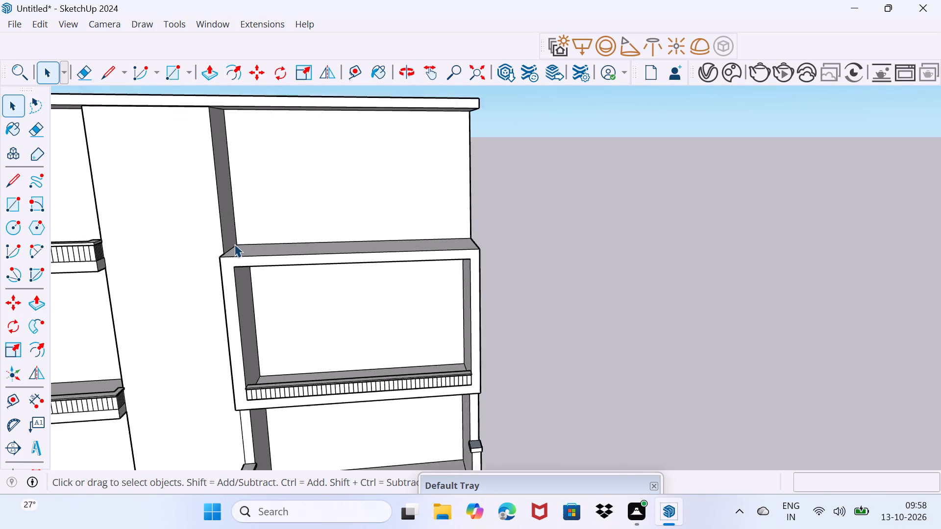
{"action": "middle_click_drag", "start_coordinate": [258, 263], "coordinate": [5, 347]}
{"action": "scroll", "coordinate": [589, 278], "scroll_direction": "up", "scroll_amount": 2}
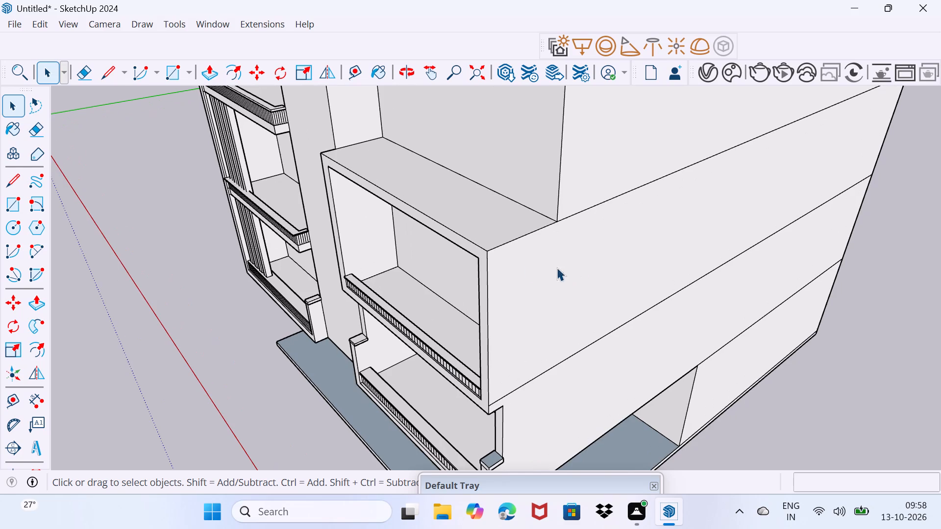
{"action": "left_click", "coordinate": [480, 247]}
{"action": "scroll", "coordinate": [480, 246], "scroll_direction": "up", "scroll_amount": 3}
{"action": "middle_click_drag", "start_coordinate": [480, 246], "coordinate": [409, 248]}
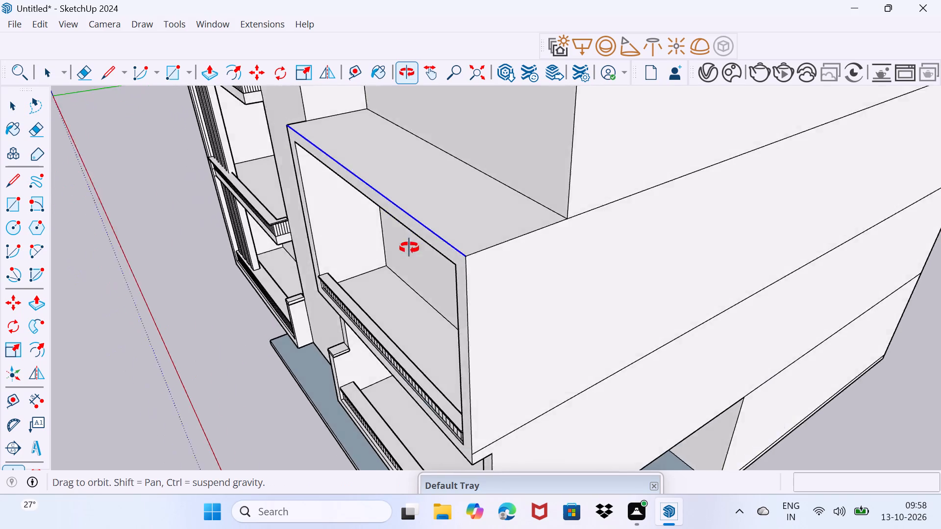
{"action": "middle_click_drag", "start_coordinate": [409, 248], "coordinate": [404, 248]}
{"action": "scroll", "coordinate": [400, 246], "scroll_direction": "up", "scroll_amount": 6}
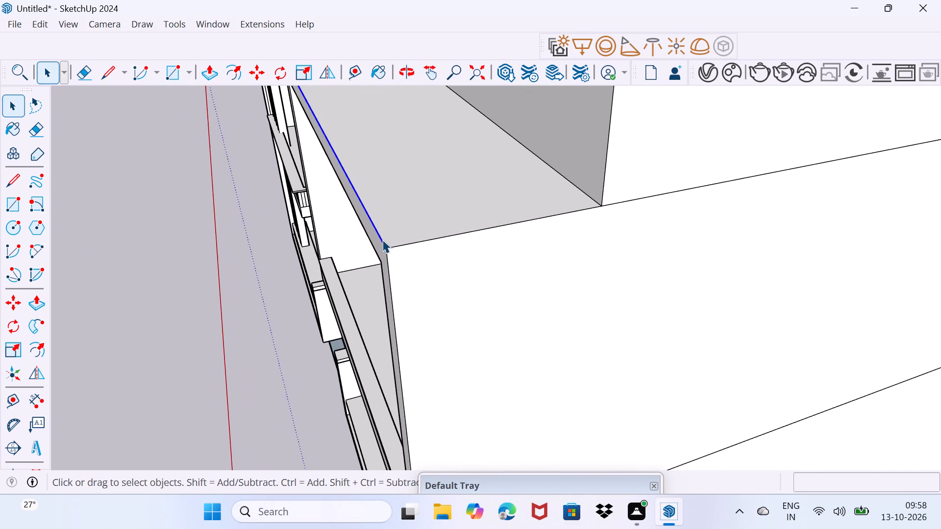
{"action": "key", "text": "m"}
{"action": "left_click", "coordinate": [388, 249]}
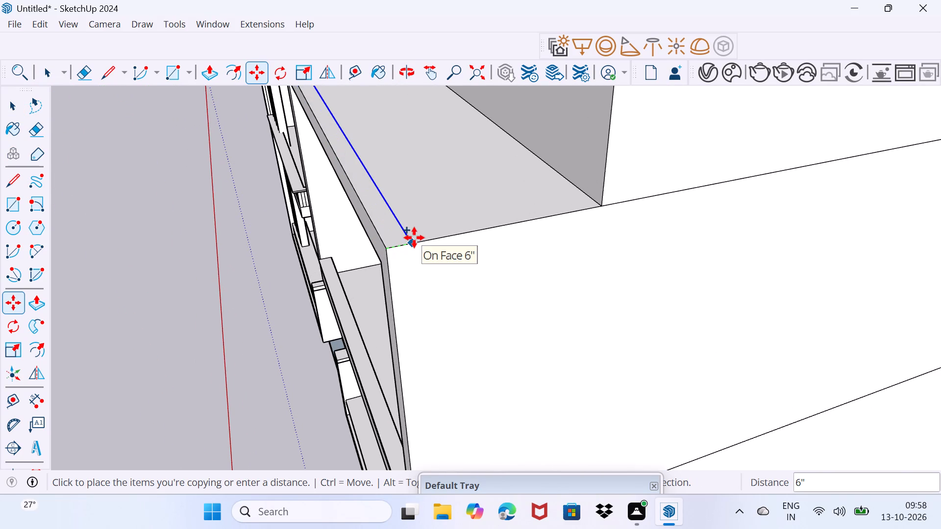
{"action": "key", "text": "6"}
{"action": "key", "text": "shift+quotedbl"}
{"action": "key", "text": "Return"}
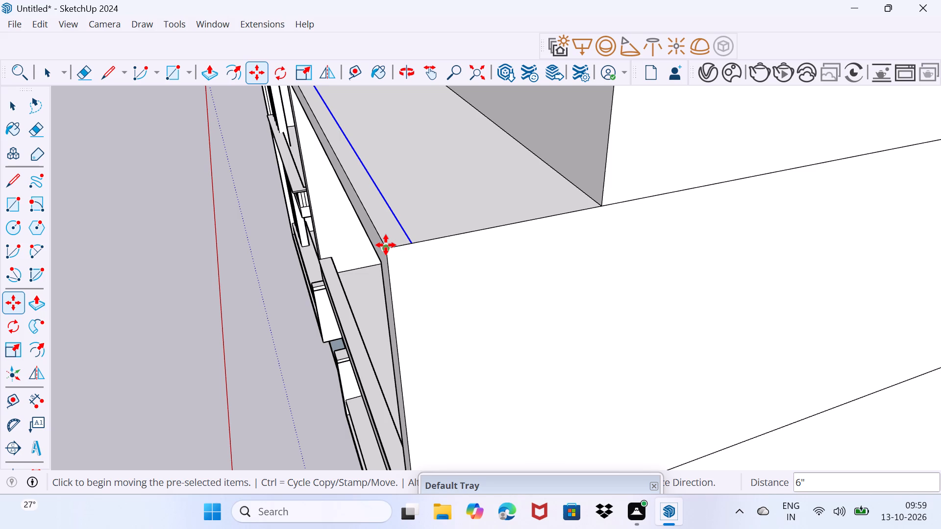
{"action": "key", "text": "space"}
Copy both segments of the same roof's outer end edge inward by 6".
{"action": "middle_click_drag", "start_coordinate": [401, 251], "coordinate": [406, 258]}
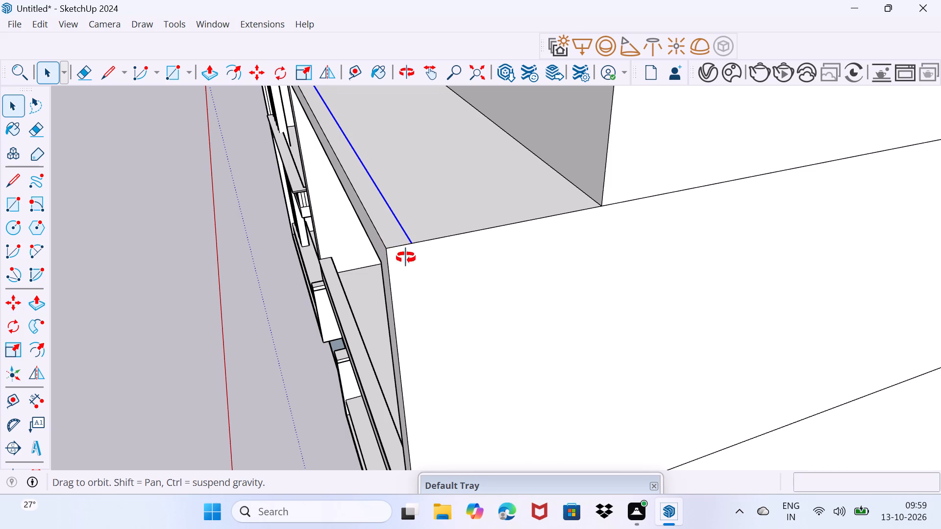
{"action": "middle_click_drag", "start_coordinate": [406, 258], "coordinate": [540, 290]}
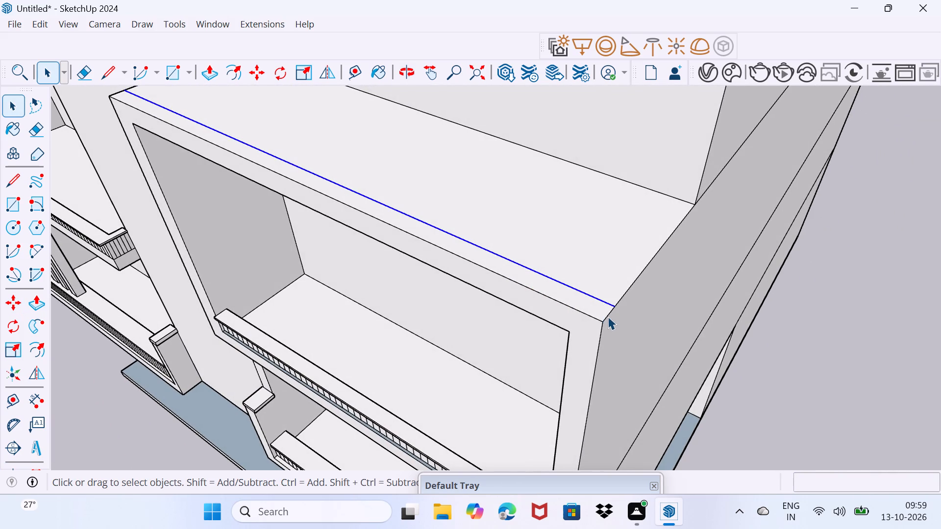
{"action": "left_click", "coordinate": [608, 316]}
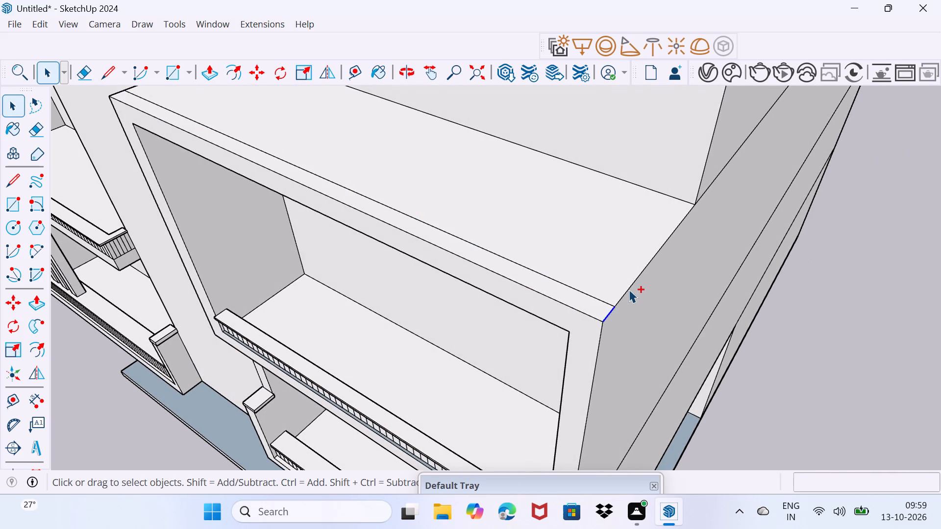
{"action": "left_click", "coordinate": [629, 289], "text": "ctrl"}
{"action": "scroll", "coordinate": [618, 303], "scroll_direction": "up", "scroll_amount": 3}
{"action": "key", "text": "m"}
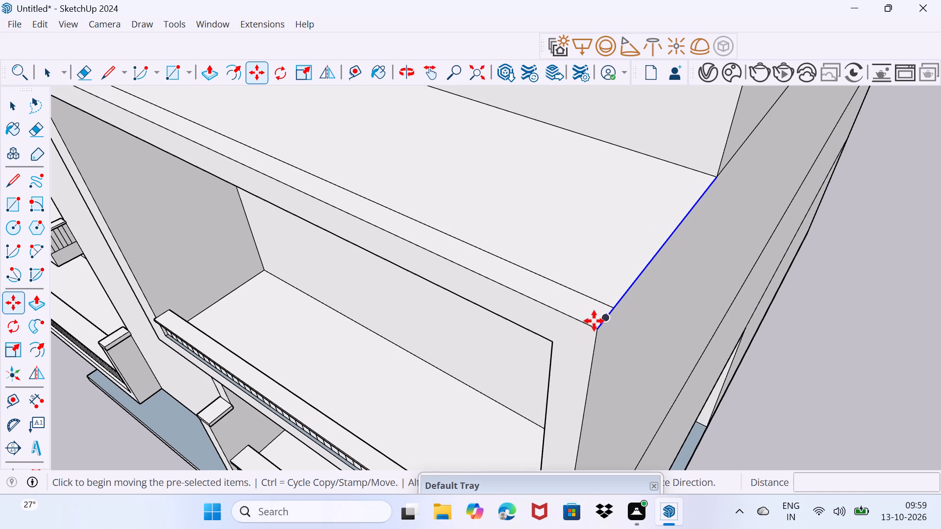
{"action": "left_click", "coordinate": [593, 328]}
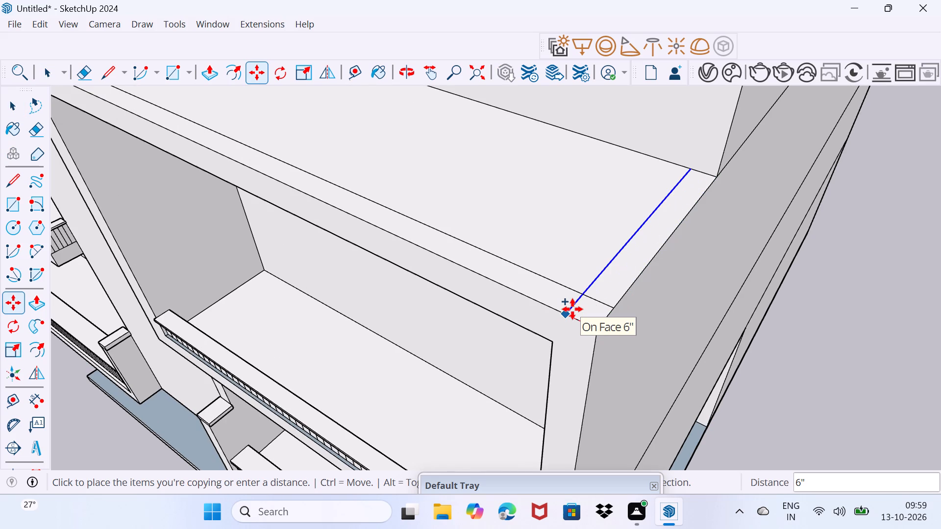
{"action": "key", "text": "6"}
{"action": "key", "text": "shift+quotedbl"}
{"action": "key", "text": "Return"}
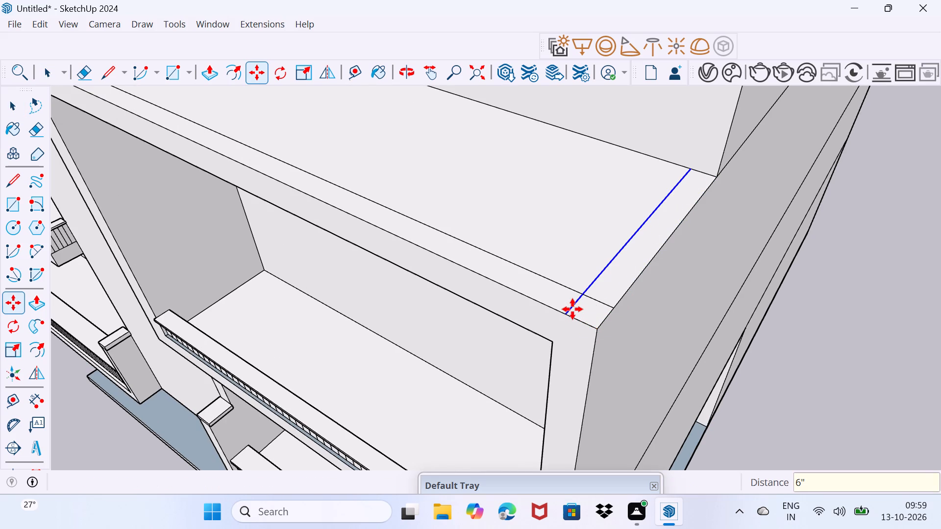
{"action": "key", "text": "space"}
Erase the line stubs beyond the crossing of the two copied lines at the roof's outer front corner, leaving a continuous L-shaped border.
{"action": "scroll", "coordinate": [570, 313], "scroll_direction": "up", "scroll_amount": 3}
{"action": "left_click_drag", "start_coordinate": [576, 314], "coordinate": [593, 295]}
{"action": "scroll", "coordinate": [581, 309], "scroll_direction": "up", "scroll_amount": 3}
{"action": "key", "text": "e"}
{"action": "left_click_drag", "start_coordinate": [576, 306], "coordinate": [562, 301]}
{"action": "left_click_drag", "start_coordinate": [618, 286], "coordinate": [618, 296]}
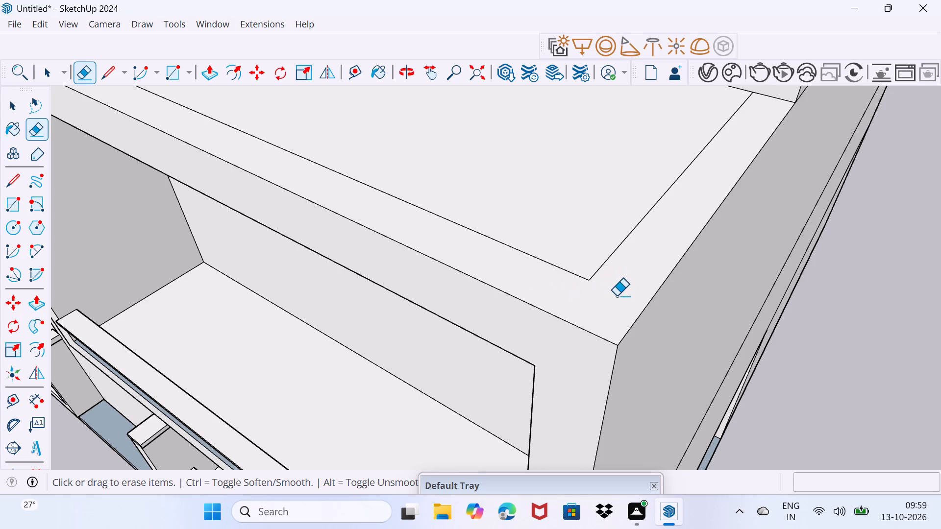
Examine the border outline on the framed balcony's roof from several angles.
{"action": "scroll", "coordinate": [612, 295], "scroll_direction": "down", "scroll_amount": 13}
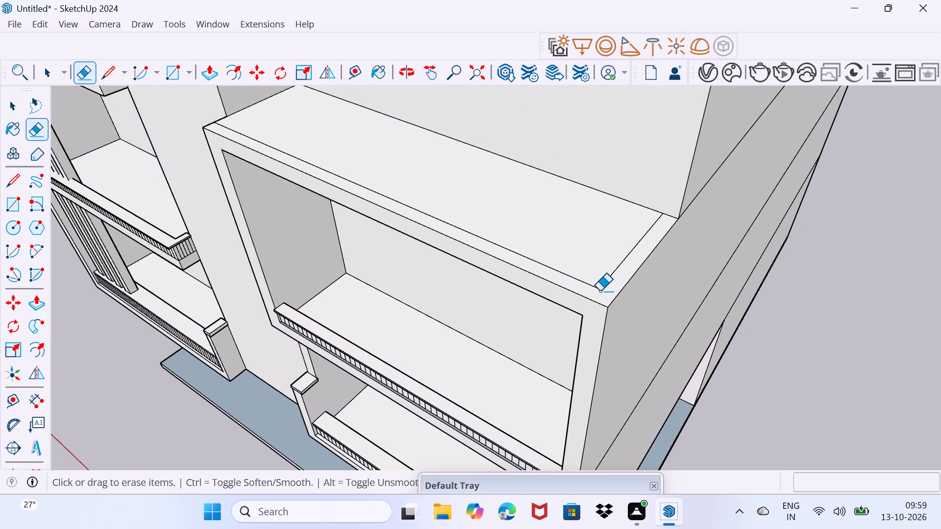
{"action": "scroll", "coordinate": [569, 288], "scroll_direction": "up", "scroll_amount": 2}
{"action": "scroll", "coordinate": [565, 287], "scroll_direction": "down", "scroll_amount": 1}
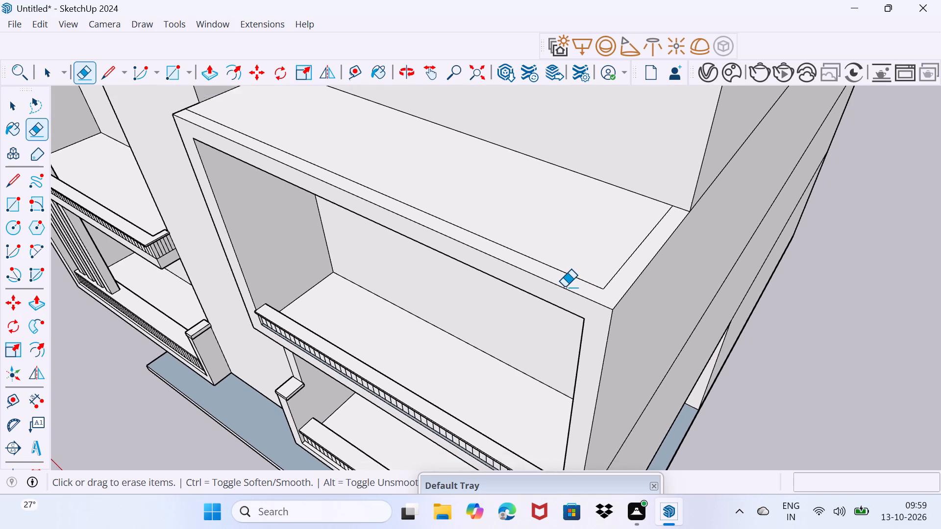
{"action": "scroll", "coordinate": [565, 287], "scroll_direction": "down", "scroll_amount": 1}
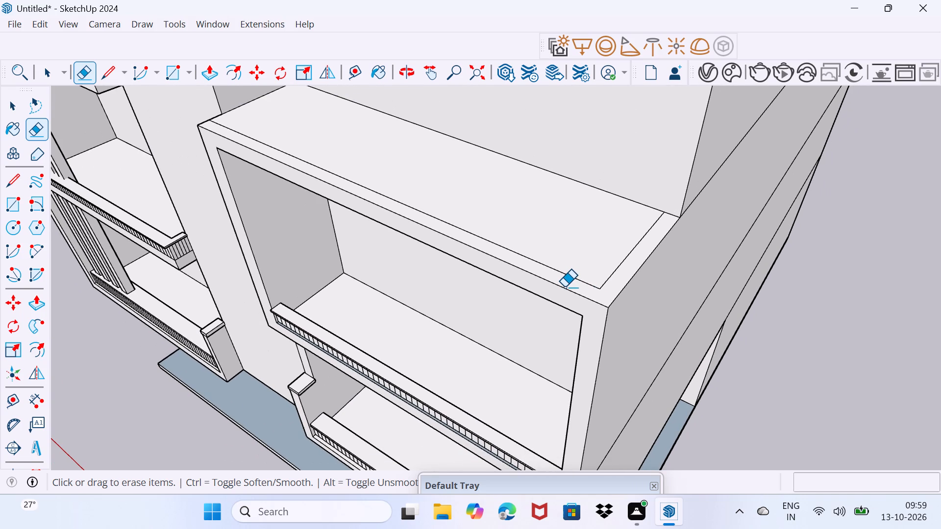
{"action": "middle_click_drag", "start_coordinate": [556, 290], "coordinate": [526, 287]}
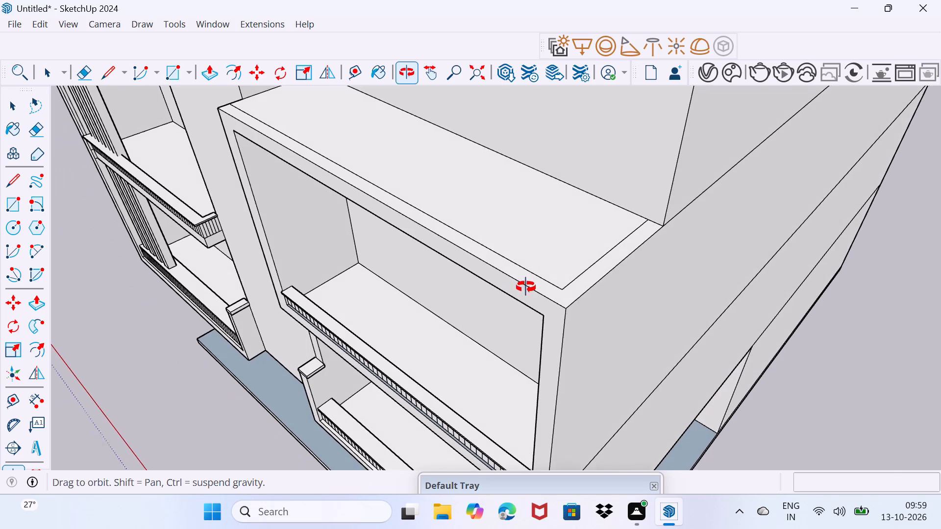
{"action": "middle_click_drag", "start_coordinate": [526, 287], "coordinate": [582, 285]}
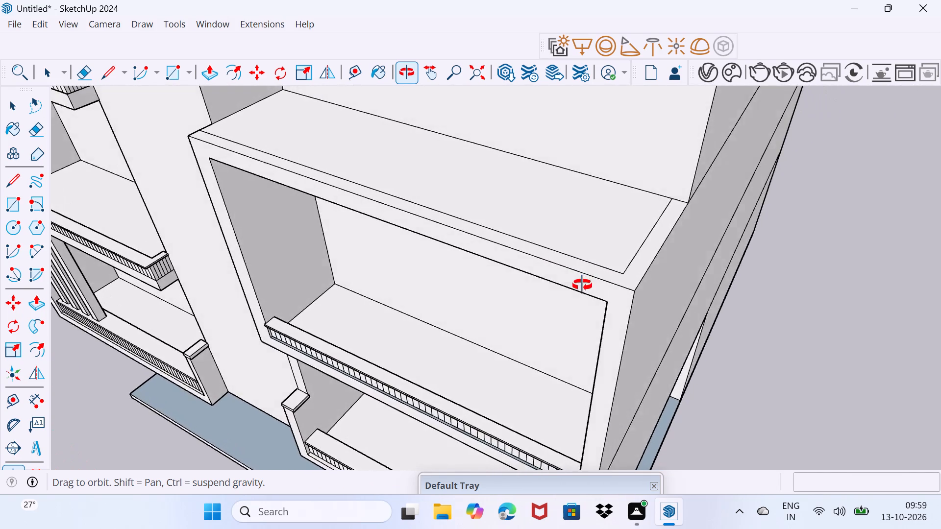
{"action": "middle_click_drag", "start_coordinate": [582, 285], "coordinate": [515, 287]}
{"action": "middle_click_drag", "start_coordinate": [448, 251], "coordinate": [453, 275]}
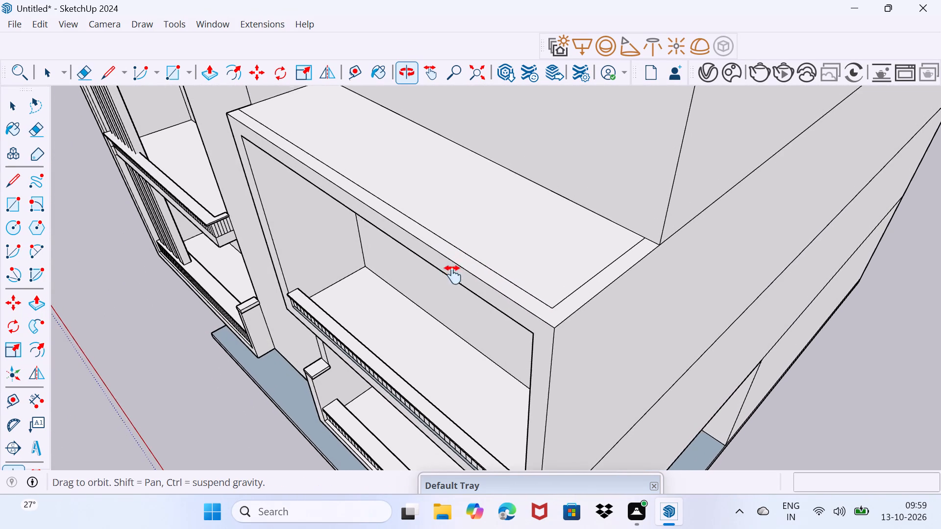
Draw a line on the framed balcony's roof from the wall corner behind the front border, parallel to it, up to the end border line.
{"action": "middle_click_drag", "start_coordinate": [453, 275], "coordinate": [440, 344]}
{"action": "scroll", "coordinate": [440, 344], "scroll_direction": "down", "scroll_amount": 1}
{"action": "scroll", "coordinate": [297, 221], "scroll_direction": "up", "scroll_amount": 2}
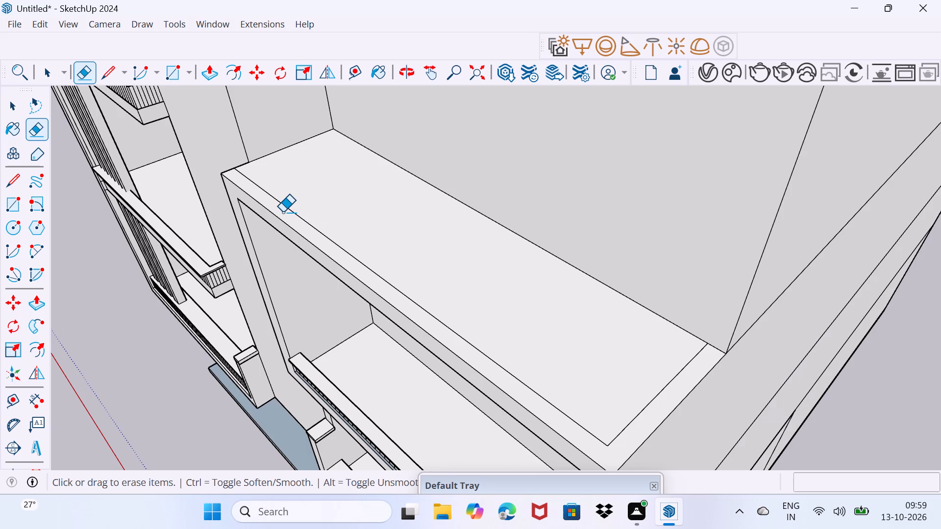
{"action": "key", "text": "space"}
{"action": "type", "text": "l"}
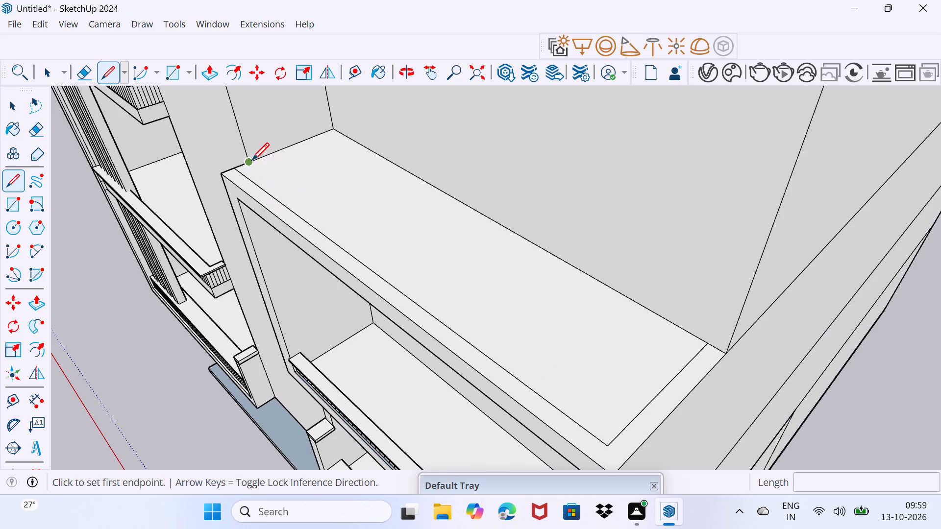
{"action": "left_click", "coordinate": [252, 160]}
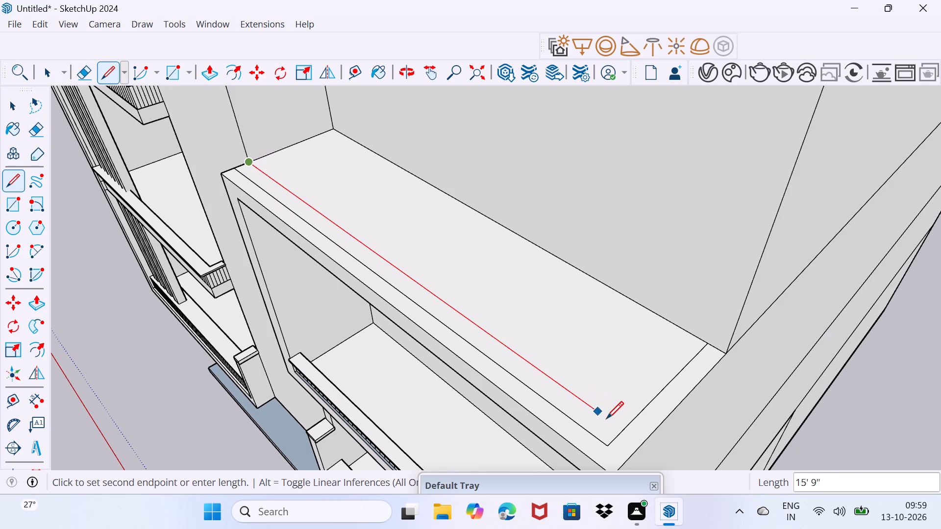
{"action": "left_click", "coordinate": [623, 430]}
{"action": "key", "text": "space"}
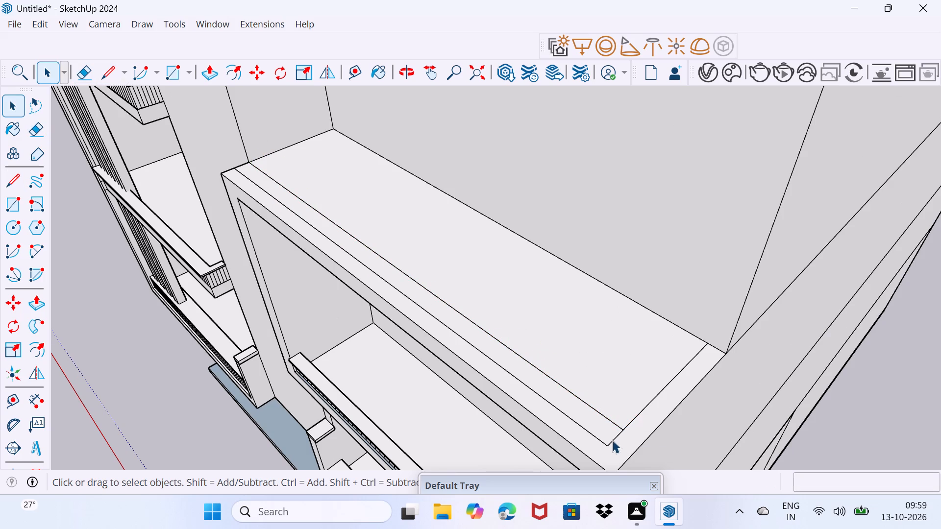
Extend the front border line from the border's inner corner to the roof's outer end edge.
{"action": "scroll", "coordinate": [610, 441], "scroll_direction": "up", "scroll_amount": 1}
{"action": "middle_click_drag", "start_coordinate": [610, 441], "coordinate": [469, 320], "text": "shift"}
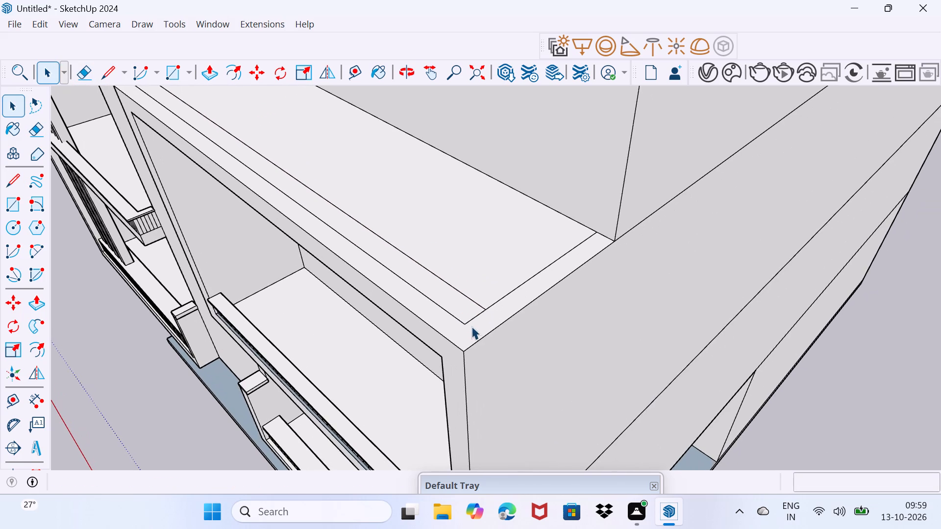
{"action": "scroll", "coordinate": [474, 330], "scroll_direction": "up", "scroll_amount": 2}
{"action": "key", "text": "l"}
{"action": "left_click", "coordinate": [469, 325]}
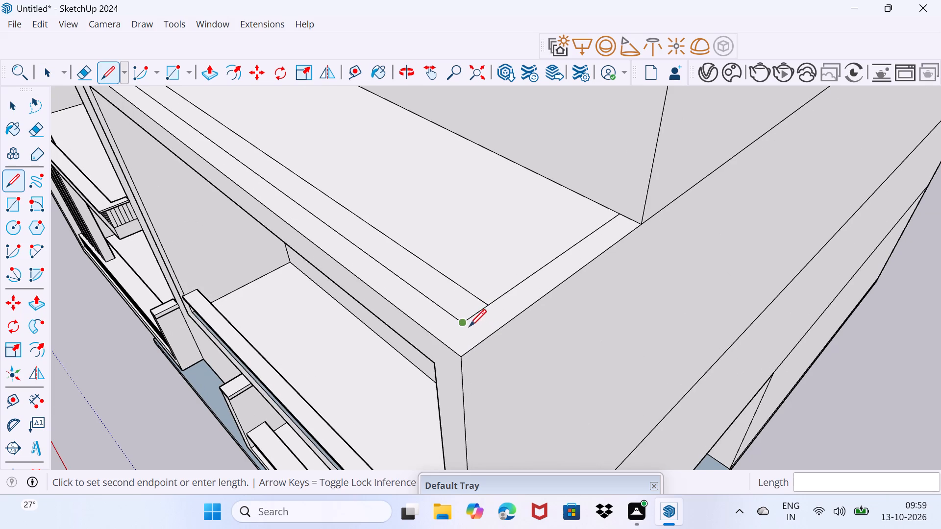
{"action": "left_click", "coordinate": [483, 341]}
{"action": "key", "text": "space"}
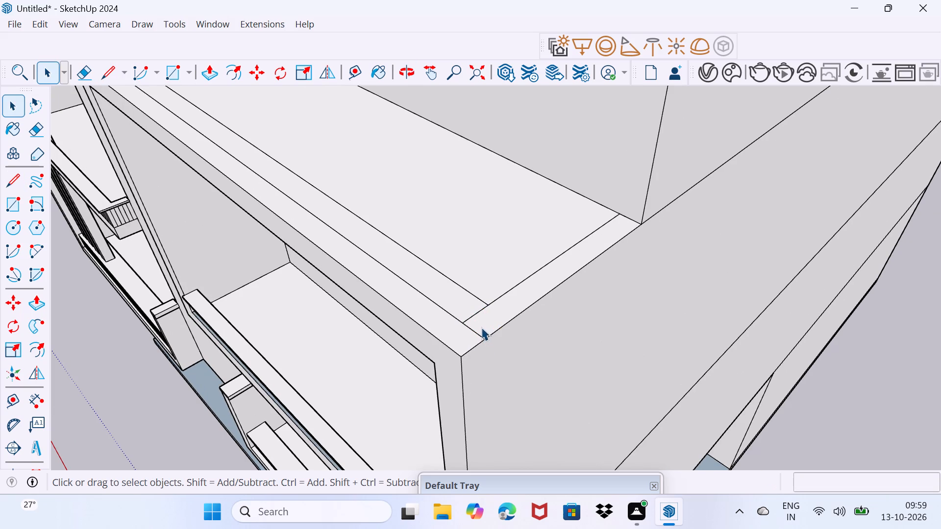
Erase the short segment dividing the two strips at the outer corner so they form one L-shaped face.
{"action": "scroll", "coordinate": [480, 324], "scroll_direction": "up", "scroll_amount": 1}
{"action": "key", "text": "e"}
{"action": "left_click", "coordinate": [474, 311]}
{"action": "scroll", "coordinate": [478, 313], "scroll_direction": "down", "scroll_amount": 1}
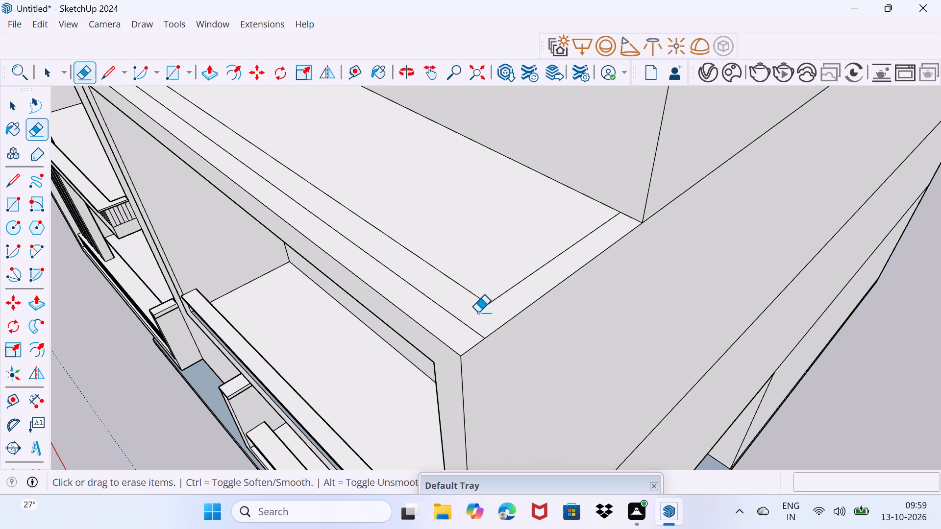
Push/Pull the L-shaped strip on the framed balcony's roof up by 1' to form the curb.
{"action": "key", "text": "space"}
{"action": "left_click", "coordinate": [478, 313]}
{"action": "key", "text": "p"}
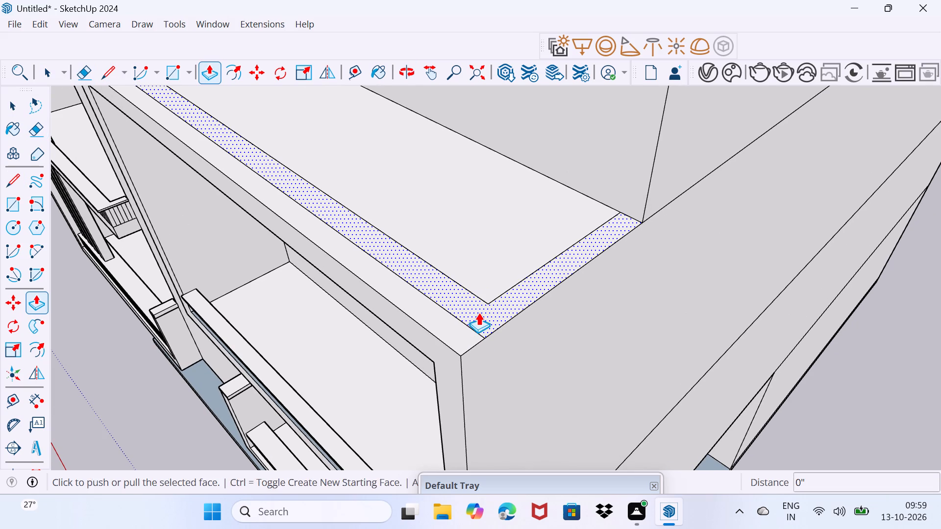
{"action": "left_click", "coordinate": [478, 313]}
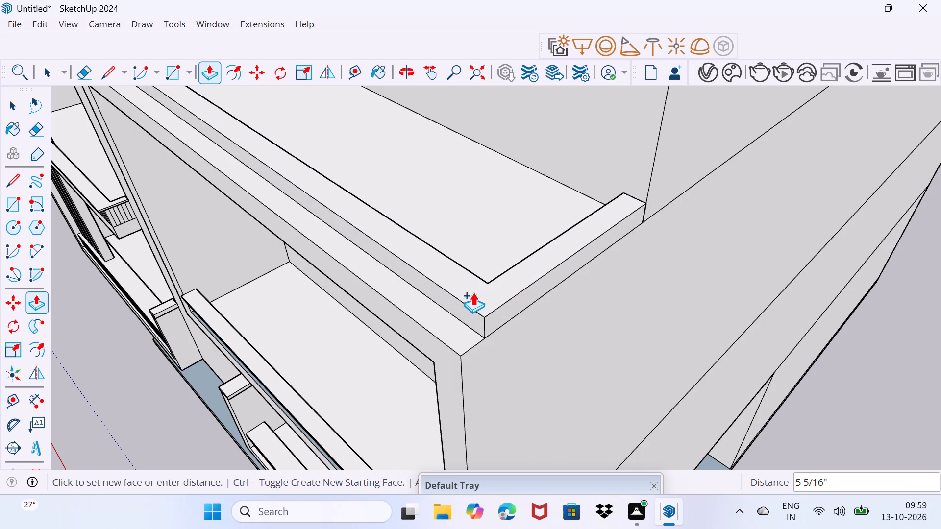
{"action": "key", "text": "1"}
{"action": "key", "text": "apostrophe"}
{"action": "key", "text": "Return"}
Pull the curb's top face up by about 2" as a new starting face to form a cap band.
{"action": "scroll", "coordinate": [473, 292], "scroll_direction": "down", "scroll_amount": 3}
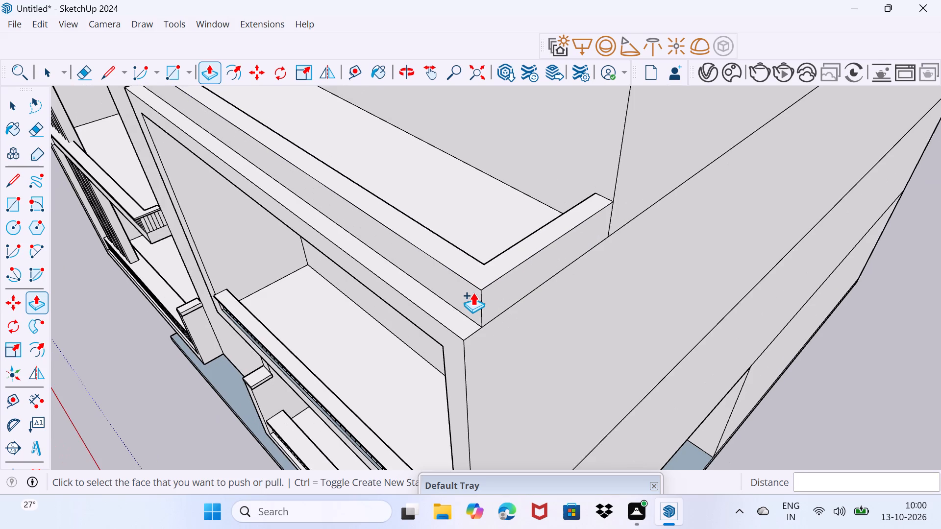
{"action": "scroll", "coordinate": [473, 292], "scroll_direction": "down", "scroll_amount": 2}
{"action": "left_click", "coordinate": [481, 279]}
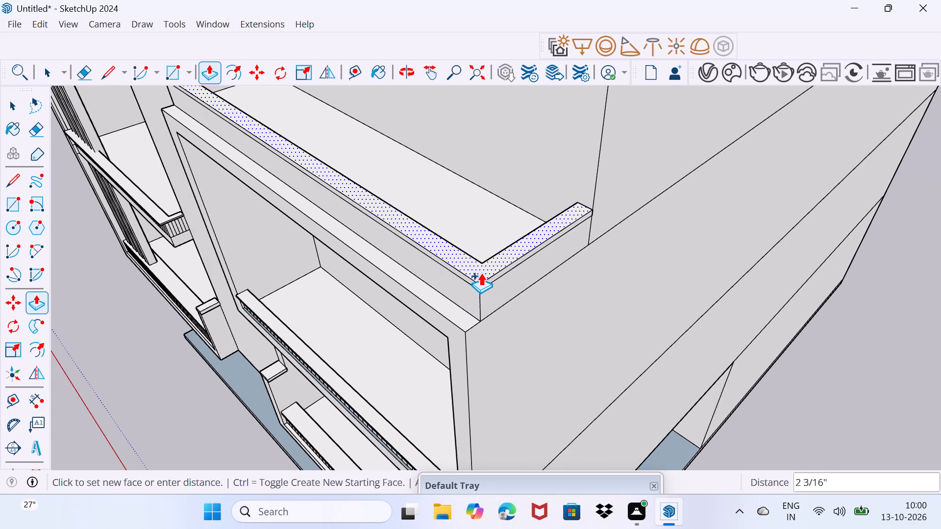
{"action": "left_click", "coordinate": [481, 271]}
{"action": "key", "text": "space"}
{"action": "left_click_drag", "start_coordinate": [474, 274], "coordinate": [486, 263]}
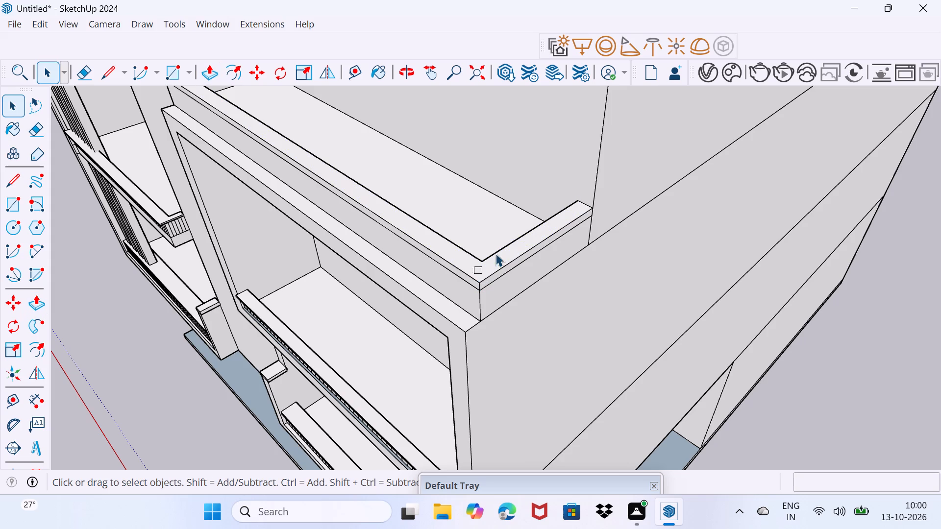
Pull the cap band's front face and outer end face outward by 0.4" each to overhang the curb.
{"action": "scroll", "coordinate": [470, 278], "scroll_direction": "up", "scroll_amount": 2}
{"action": "middle_click_drag", "start_coordinate": [465, 283], "coordinate": [598, 246]}
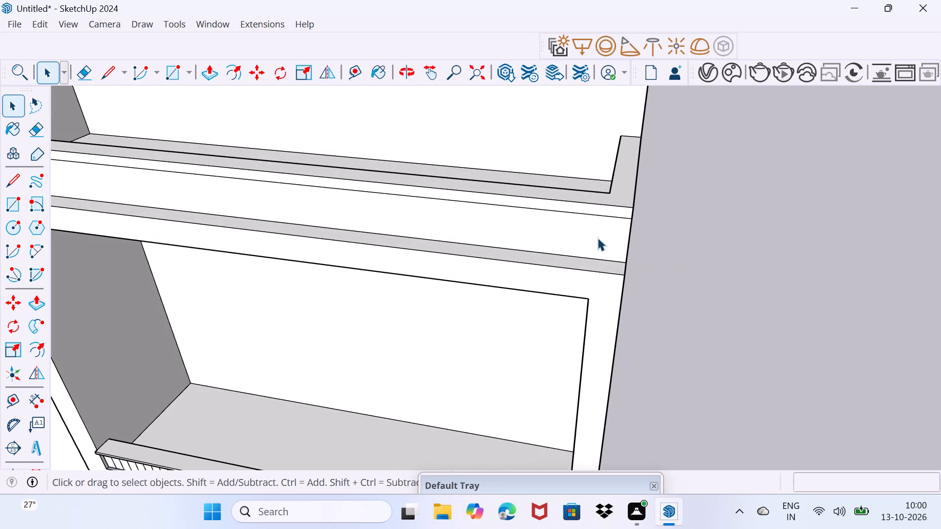
{"action": "scroll", "coordinate": [600, 229], "scroll_direction": "up", "scroll_amount": 2}
{"action": "left_click", "coordinate": [615, 209]}
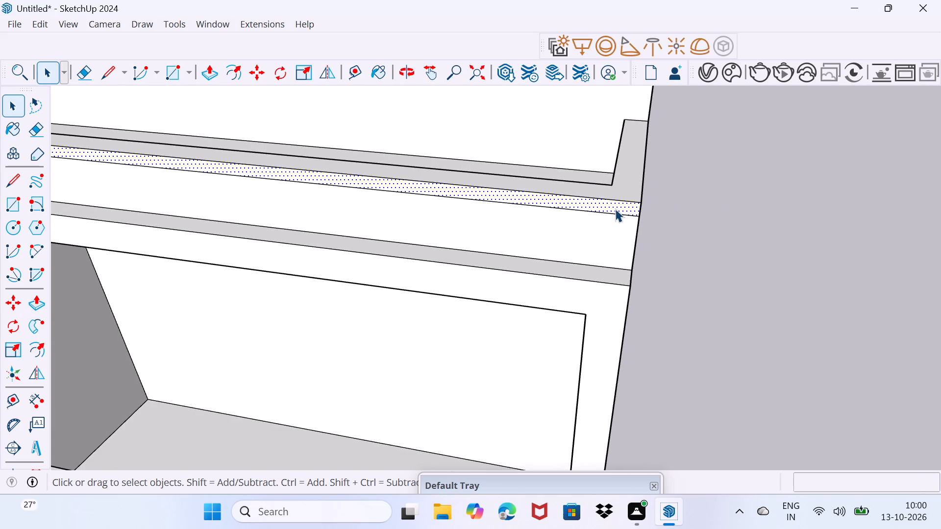
{"action": "key", "text": "p"}
{"action": "left_click", "coordinate": [615, 209]}
{"action": "middle_click_drag", "start_coordinate": [607, 215], "coordinate": [421, 222]}
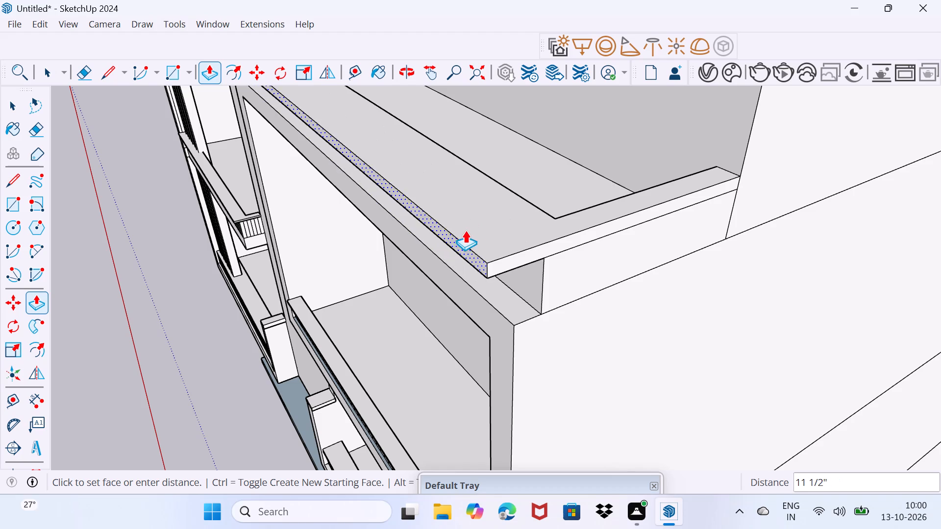
{"action": "key", "text": "0"}
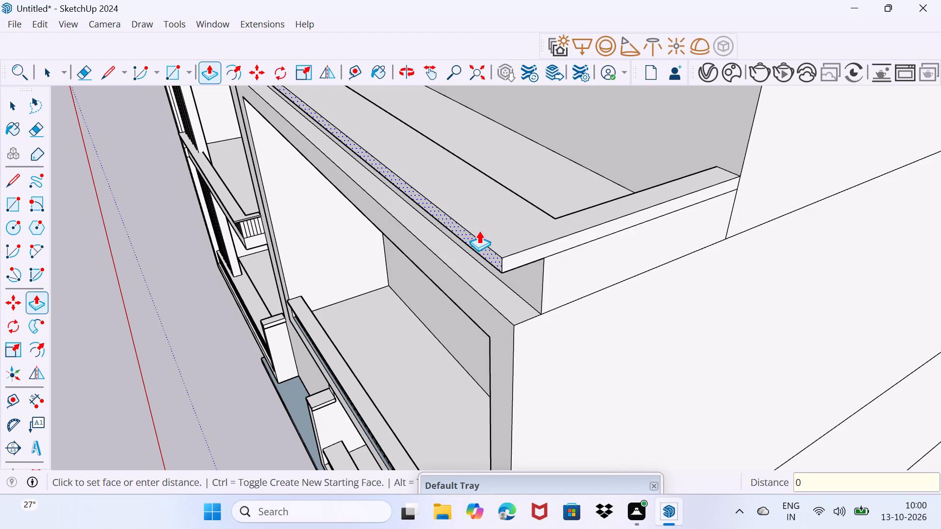
{"action": "type", "text": ".4"}
{"action": "key", "text": "shift+quotedbl"}
{"action": "key", "text": "Return"}
{"action": "double_click", "coordinate": [571, 240]}
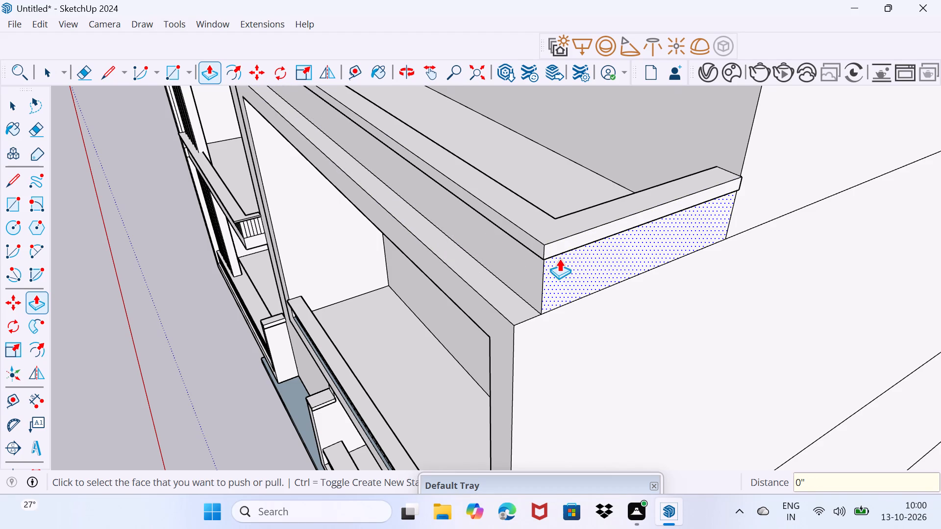
{"action": "key", "text": "space"}
{"action": "left_click_drag", "start_coordinate": [542, 289], "coordinate": [570, 274]}
Copy the vertical edge at the inner end of the curb's front face to its outer end, dividing the span into 50 equal parts.
{"action": "middle_click_drag", "start_coordinate": [509, 299], "coordinate": [674, 272]}
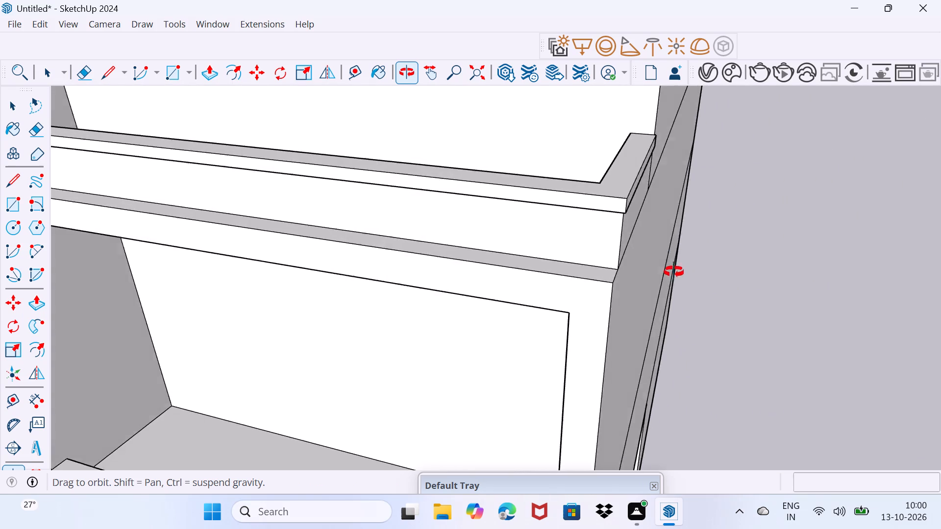
{"action": "middle_click_drag", "start_coordinate": [674, 272], "coordinate": [764, 305]}
{"action": "scroll", "coordinate": [760, 305], "scroll_direction": "down", "scroll_amount": 5}
{"action": "scroll", "coordinate": [303, 293], "scroll_direction": "up", "scroll_amount": 7}
{"action": "middle_click_drag", "start_coordinate": [278, 304], "coordinate": [421, 298]}
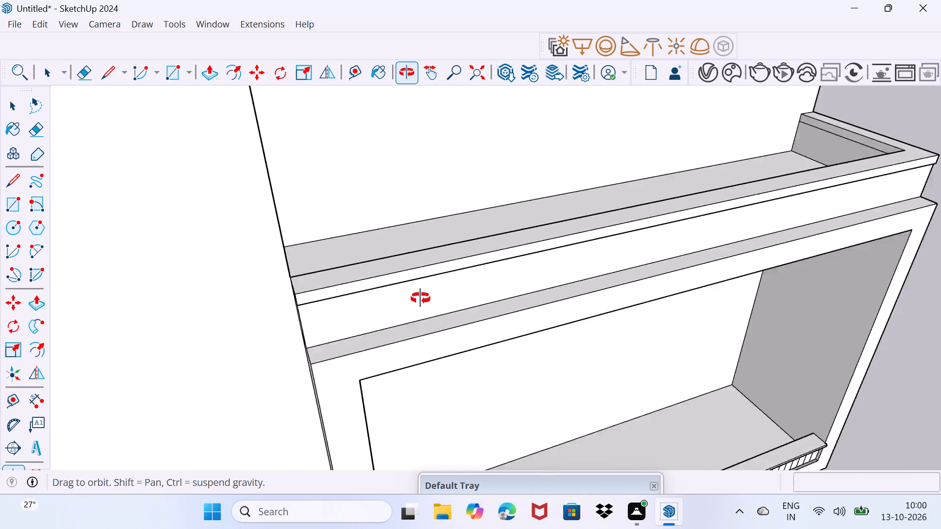
{"action": "middle_click_drag", "start_coordinate": [421, 298], "coordinate": [360, 274]}
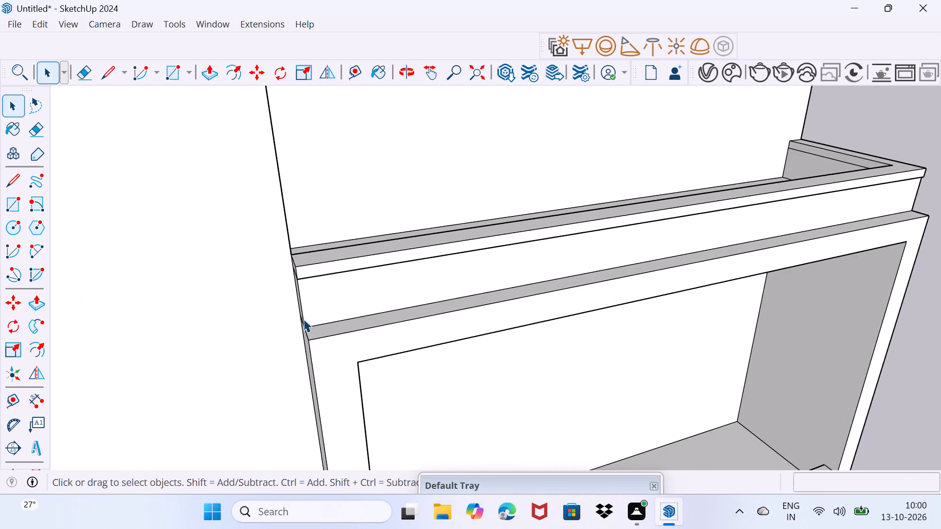
{"action": "left_click", "coordinate": [305, 318]}
{"action": "left_click_drag", "start_coordinate": [305, 318], "coordinate": [330, 296]}
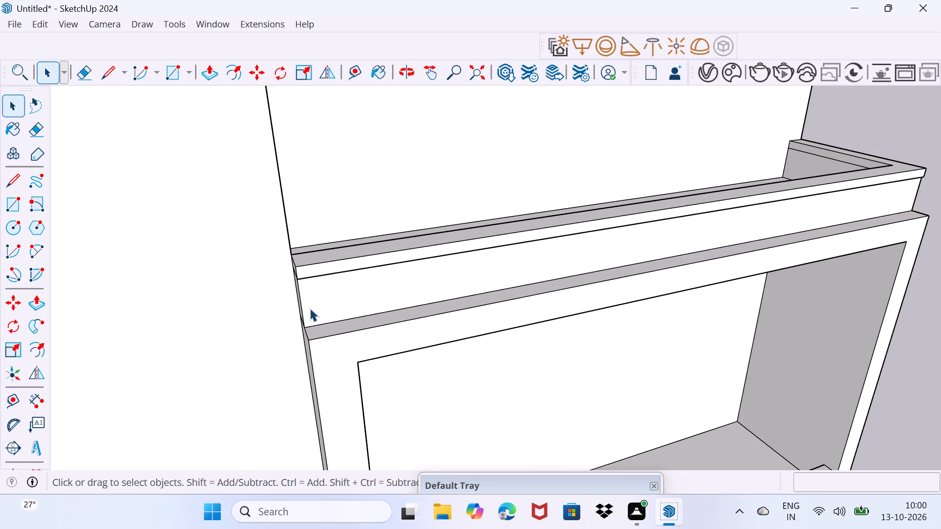
{"action": "left_click", "coordinate": [302, 315]}
{"action": "scroll", "coordinate": [304, 331], "scroll_direction": "up", "scroll_amount": 9}
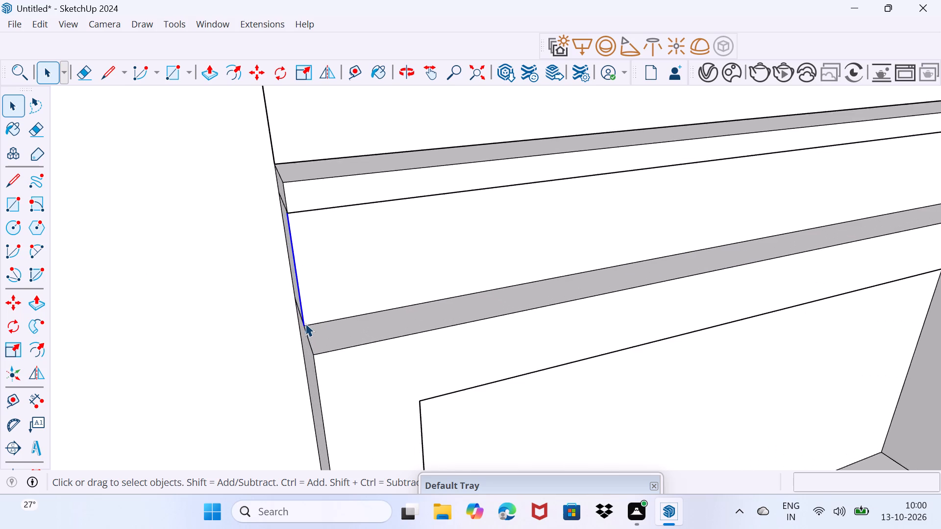
{"action": "scroll", "coordinate": [305, 323], "scroll_direction": "up", "scroll_amount": 2}
{"action": "key", "text": "m"}
{"action": "left_click", "coordinate": [306, 323]}
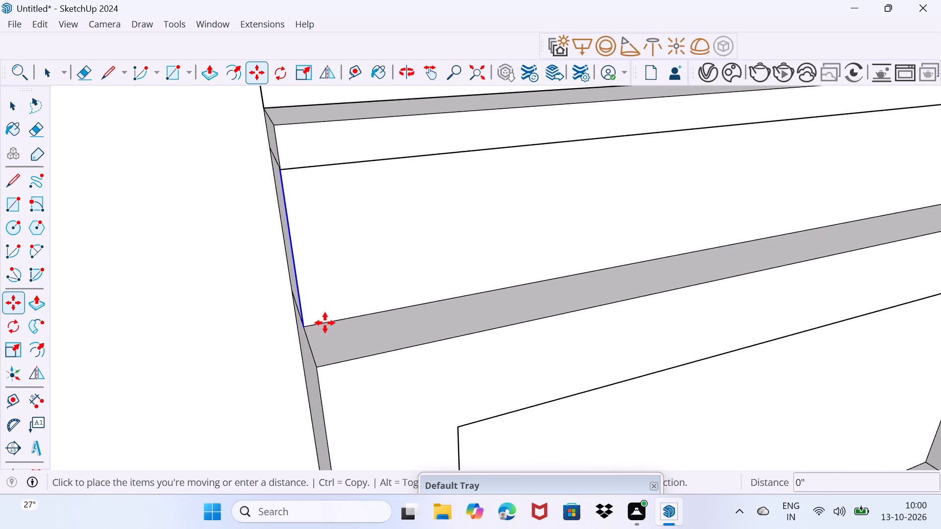
{"action": "scroll", "coordinate": [404, 303], "scroll_direction": "down", "scroll_amount": 7}
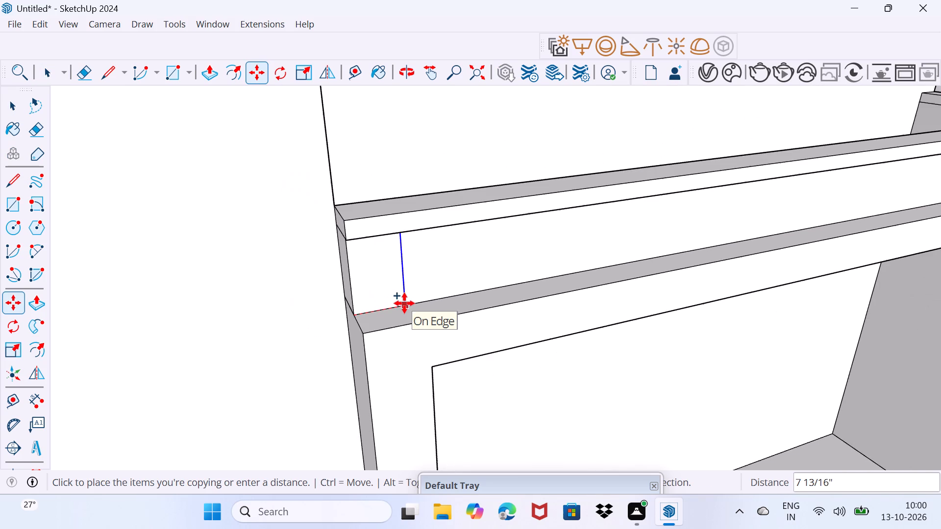
{"action": "middle_click_drag", "start_coordinate": [410, 303], "coordinate": [0, 293], "text": "shift"}
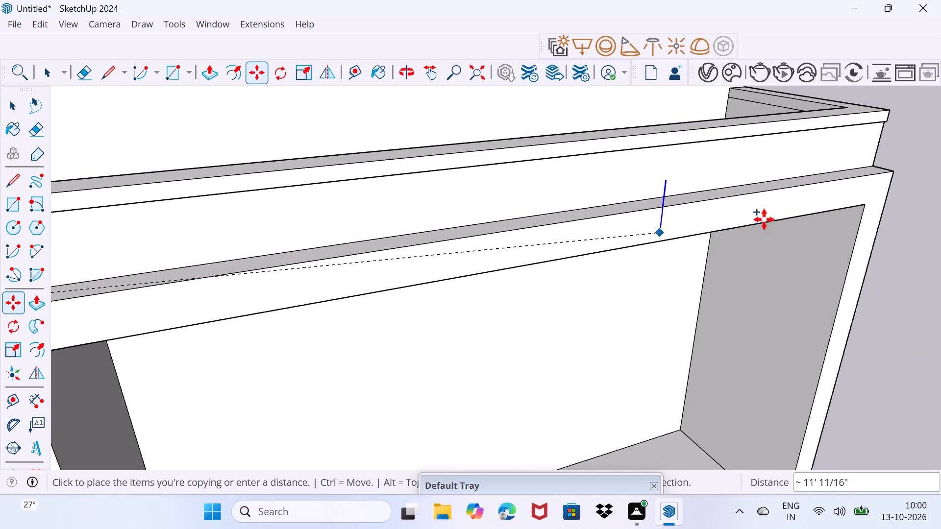
{"action": "scroll", "coordinate": [872, 168], "scroll_direction": "up", "scroll_amount": 6}
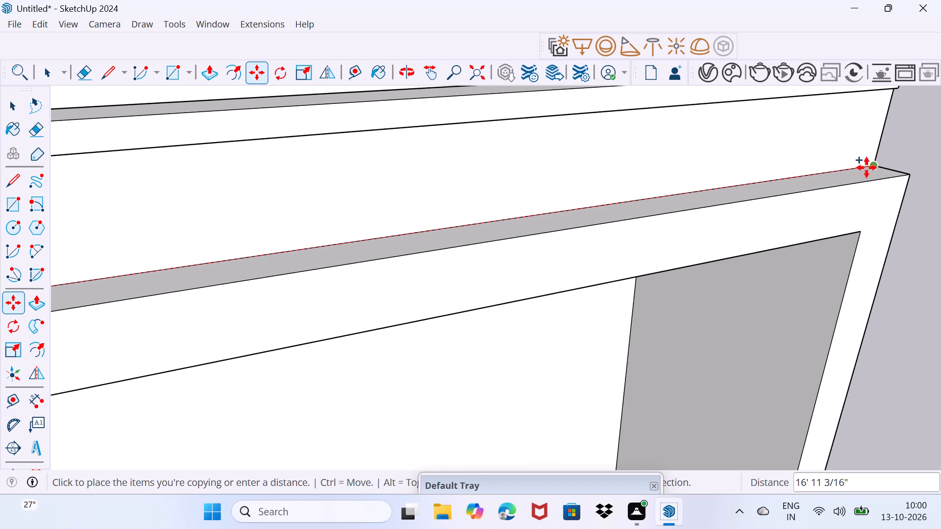
{"action": "left_click", "coordinate": [870, 168]}
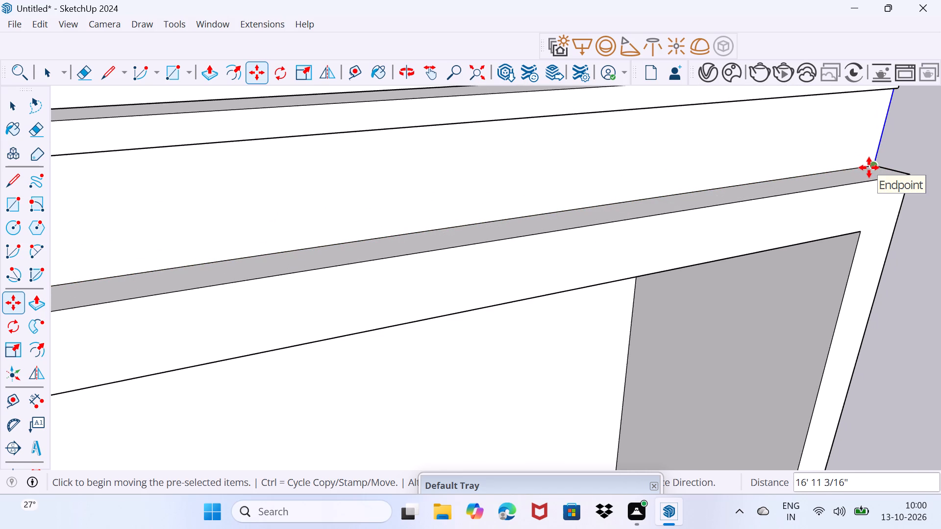
{"action": "type", "text": "/50"}
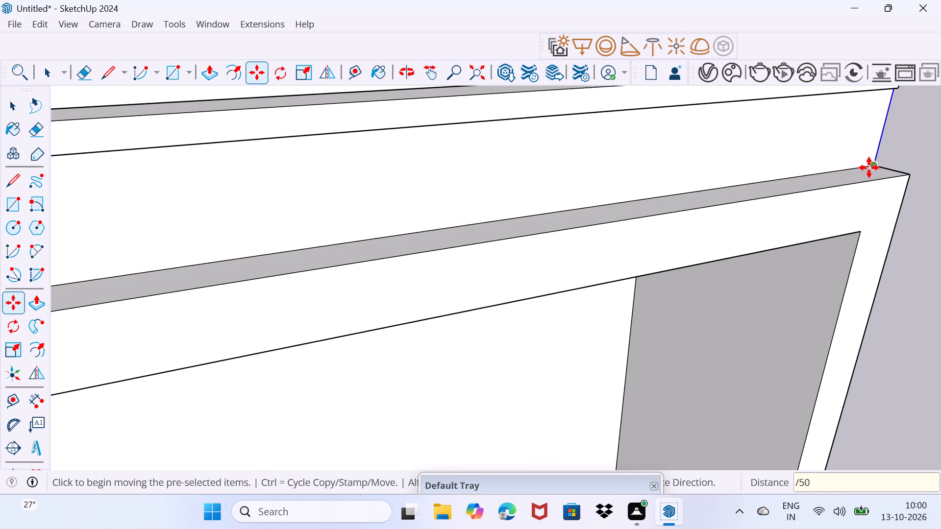
{"action": "key", "text": "Return"}
{"action": "key", "text": "space"}
{"action": "left_click_drag", "start_coordinate": [822, 206], "coordinate": [831, 190]}
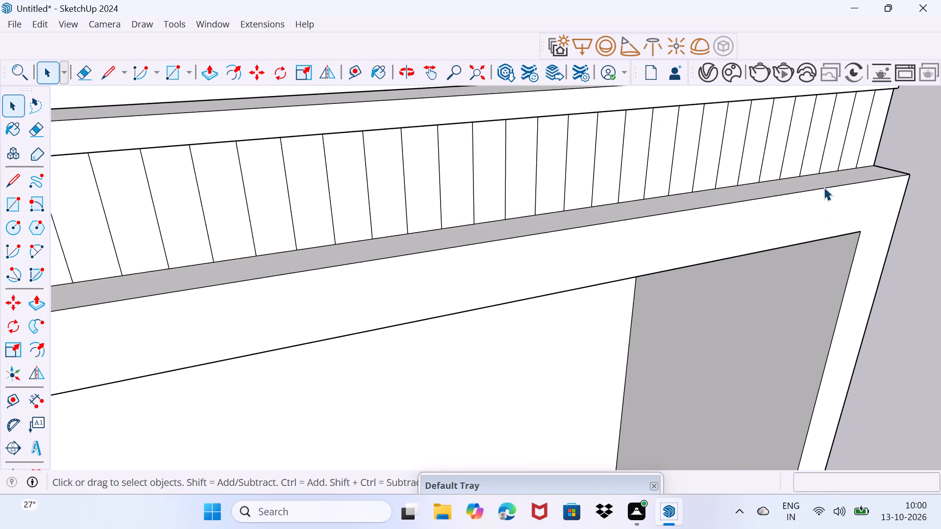
Copy the front vertical edge of the curb's outer end face to its far end, dividing the span into 10 equal parts.
{"action": "scroll", "coordinate": [824, 192], "scroll_direction": "down", "scroll_amount": 20}
{"action": "scroll", "coordinate": [824, 192], "scroll_direction": "down", "scroll_amount": 7}
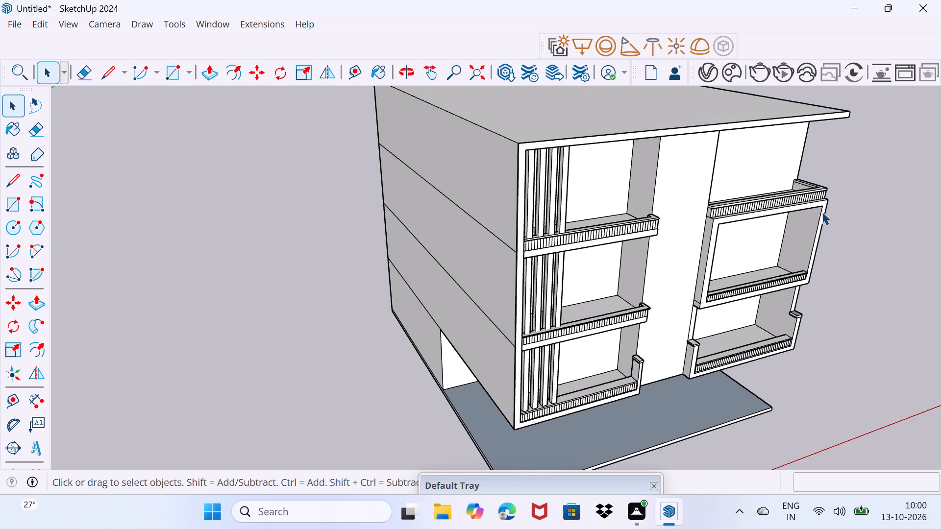
{"action": "middle_click_drag", "start_coordinate": [827, 215], "coordinate": [346, 177]}
{"action": "scroll", "coordinate": [307, 329], "scroll_direction": "up", "scroll_amount": 4}
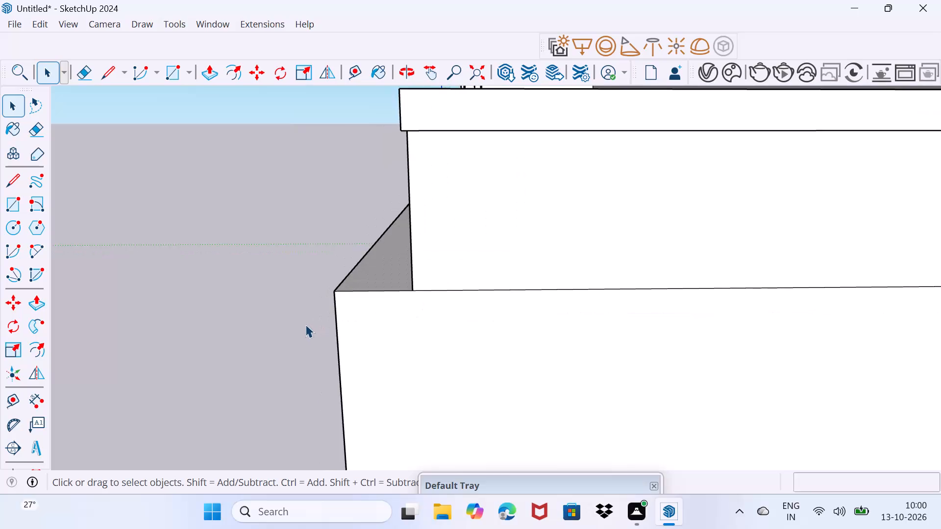
{"action": "scroll", "coordinate": [305, 324], "scroll_direction": "down", "scroll_amount": 2}
{"action": "left_click", "coordinate": [342, 299]}
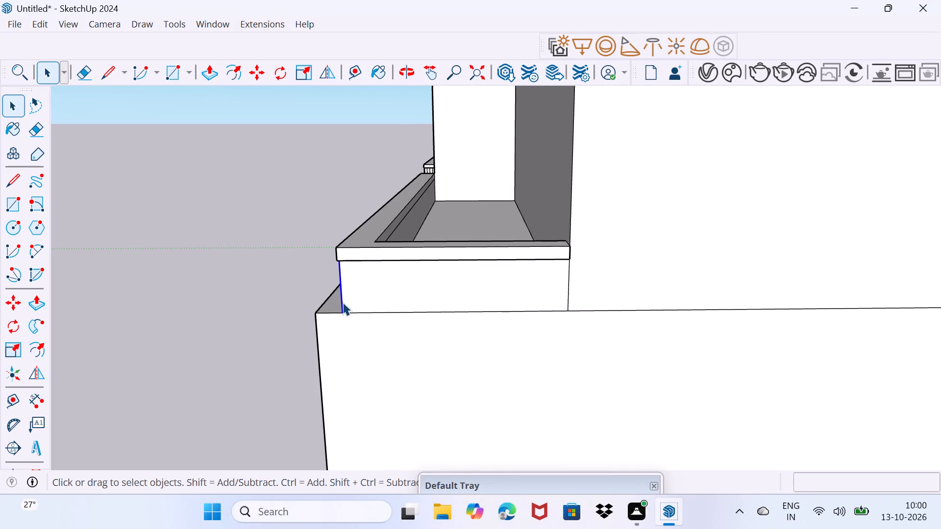
{"action": "scroll", "coordinate": [345, 308], "scroll_direction": "up", "scroll_amount": 2}
{"action": "key", "text": "m"}
{"action": "left_click", "coordinate": [345, 315]}
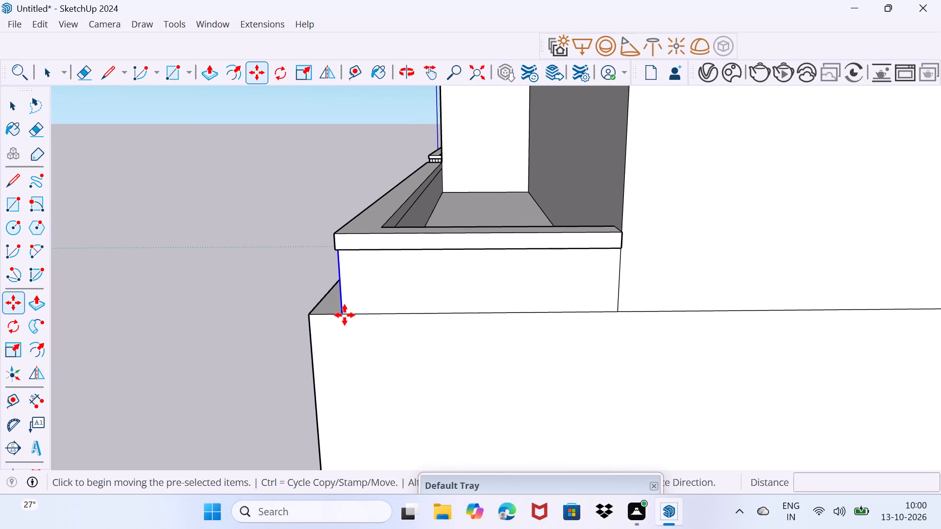
{"action": "left_click", "coordinate": [616, 313]}
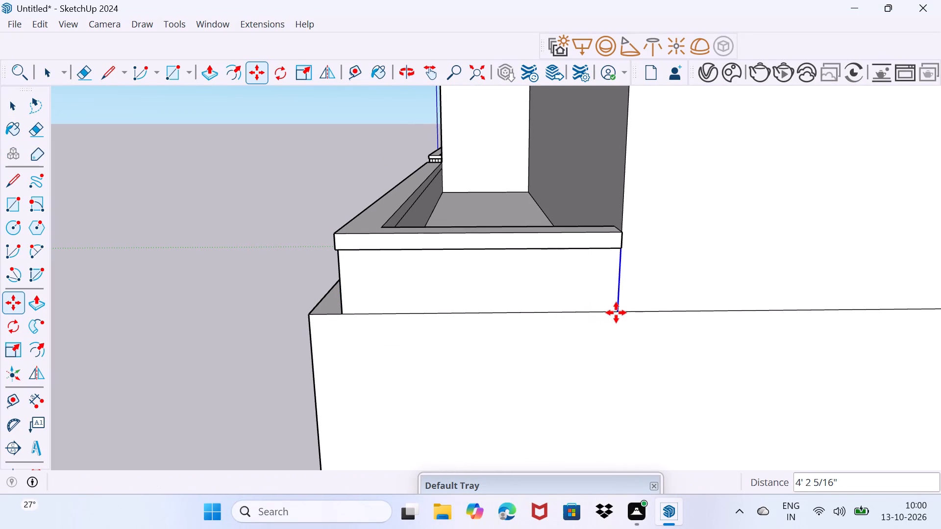
{"action": "type", "text": "/10"}
{"action": "key", "text": "Return"}
{"action": "key", "text": "space"}
Draw a door rectangle about 3' 2" wide by 6' 4" tall on the wall above the framed balcony, near its outer end at floor level.
{"action": "scroll", "coordinate": [575, 281], "scroll_direction": "down", "scroll_amount": 5}
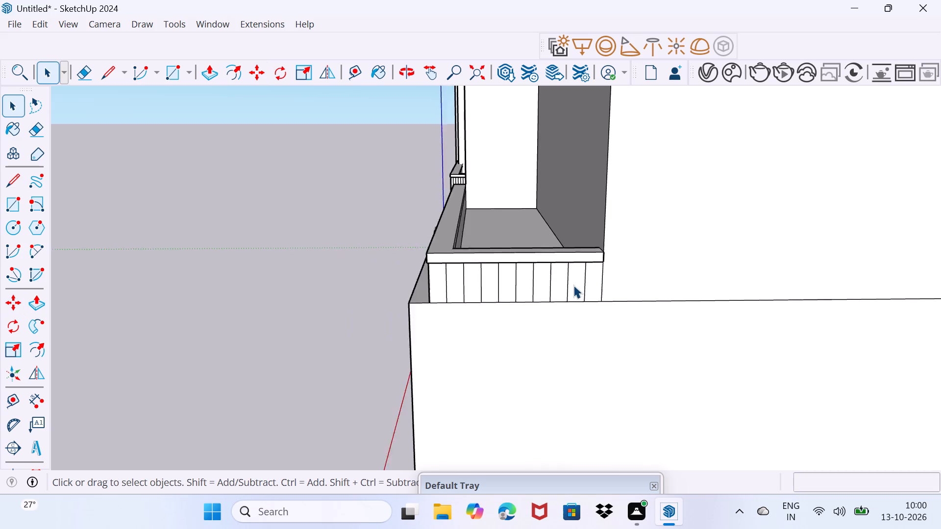
{"action": "scroll", "coordinate": [573, 285], "scroll_direction": "down", "scroll_amount": 9}
{"action": "middle_click_drag", "start_coordinate": [519, 343], "coordinate": [783, 325]}
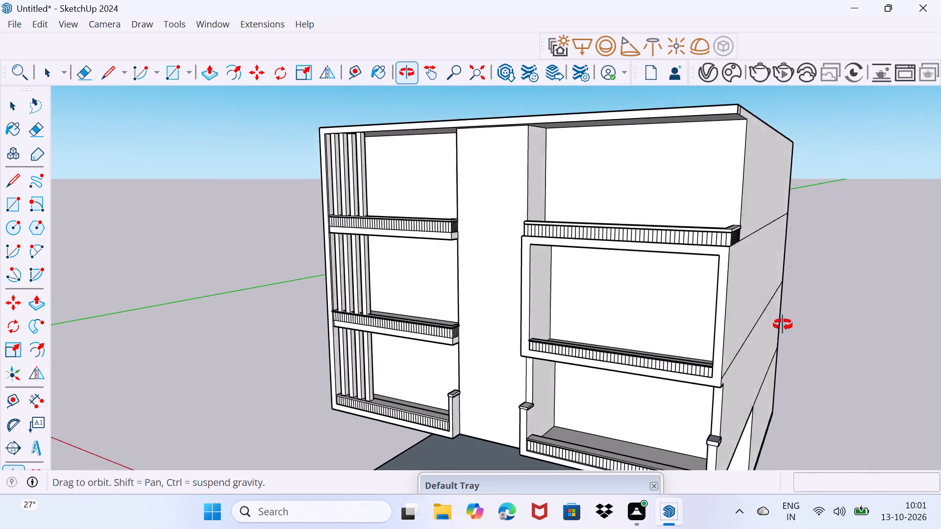
{"action": "middle_click_drag", "start_coordinate": [783, 325], "coordinate": [793, 326]}
{"action": "scroll", "coordinate": [793, 326], "scroll_direction": "down", "scroll_amount": 1}
{"action": "middle_click_drag", "start_coordinate": [629, 391], "coordinate": [704, 383]}
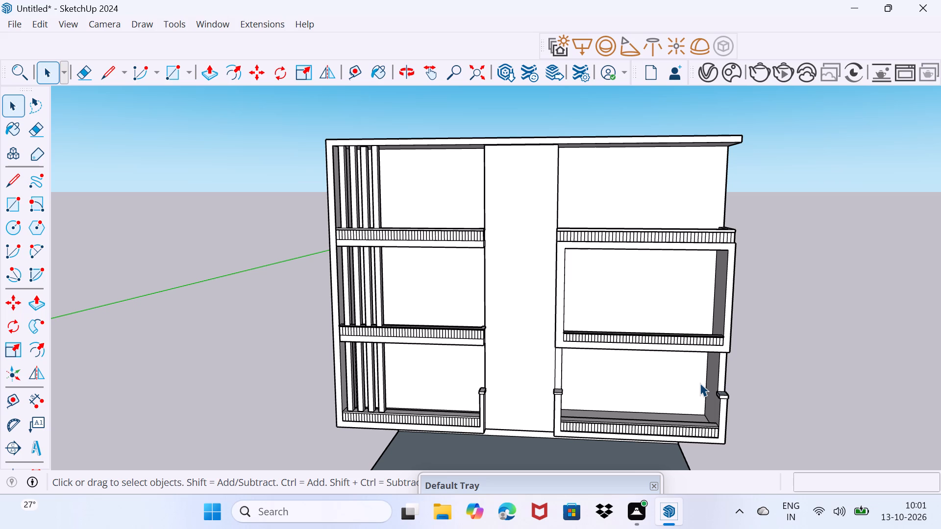
{"action": "scroll", "coordinate": [614, 277], "scroll_direction": "up", "scroll_amount": 1}
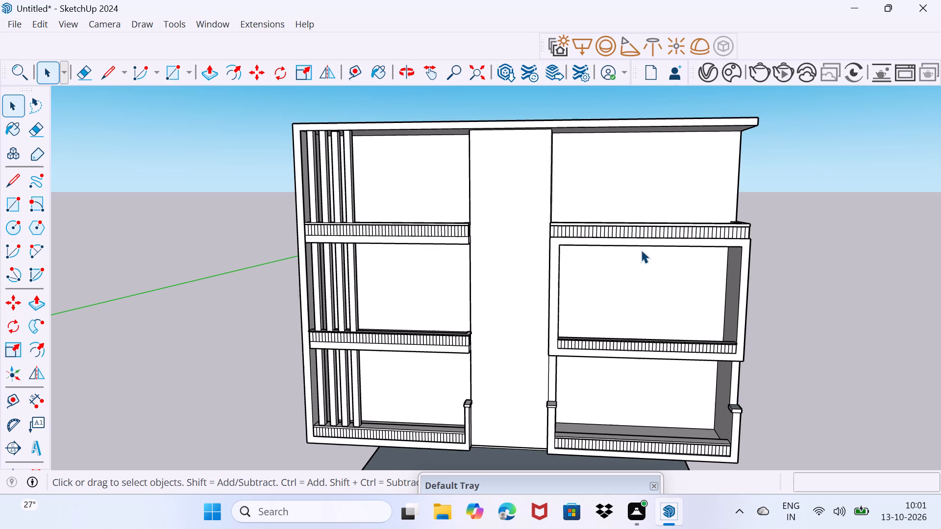
{"action": "middle_click_drag", "start_coordinate": [642, 248], "coordinate": [607, 314]}
{"action": "scroll", "coordinate": [664, 244], "scroll_direction": "up", "scroll_amount": 4}
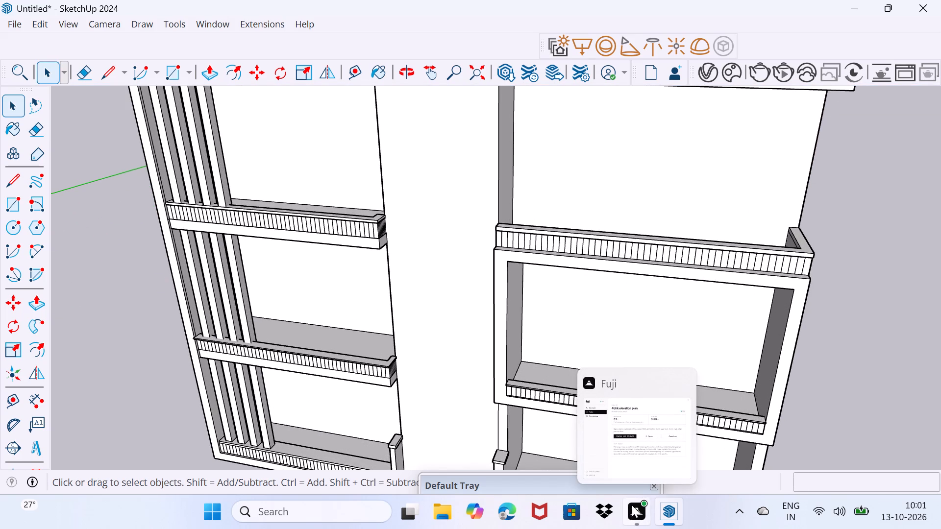
{"action": "middle_click_drag", "start_coordinate": [709, 204], "coordinate": [619, 347]}
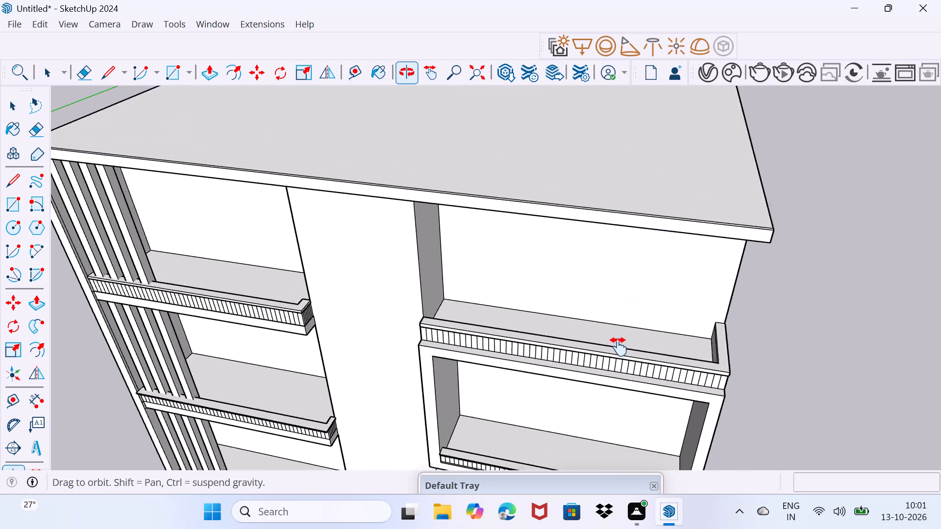
{"action": "middle_click_drag", "start_coordinate": [619, 347], "coordinate": [593, 376]}
{"action": "middle_click_drag", "start_coordinate": [589, 388], "coordinate": [618, 340]}
{"action": "scroll", "coordinate": [619, 369], "scroll_direction": "up", "scroll_amount": 3}
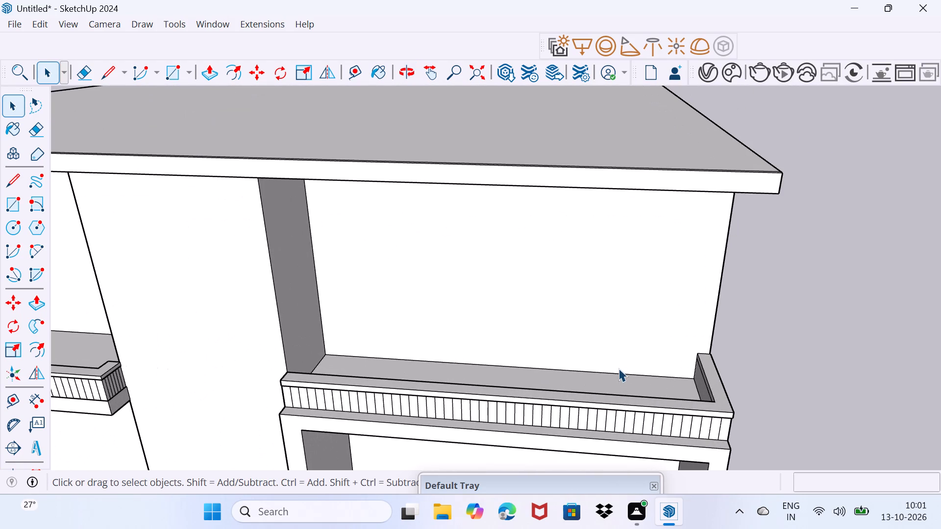
{"action": "middle_click_drag", "start_coordinate": [619, 368], "coordinate": [634, 363]}
{"action": "key", "text": "r"}
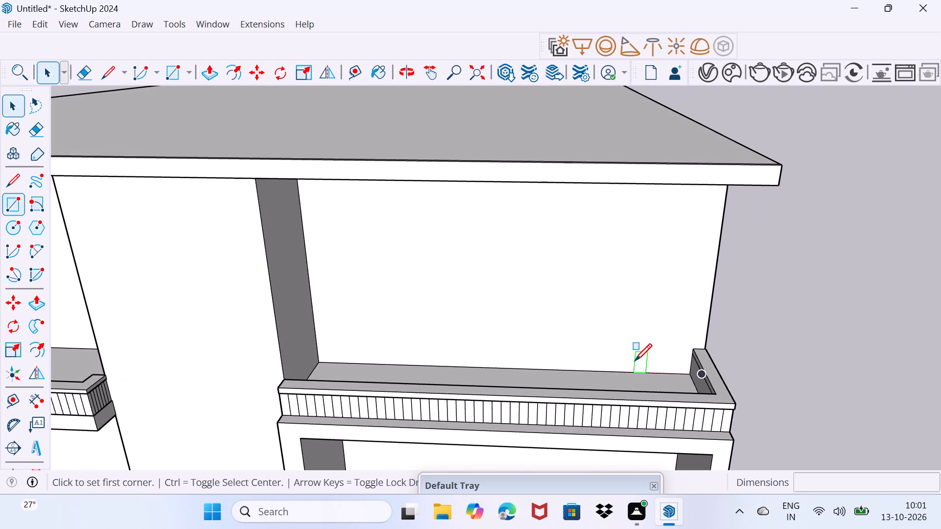
{"action": "left_click", "coordinate": [657, 372]}
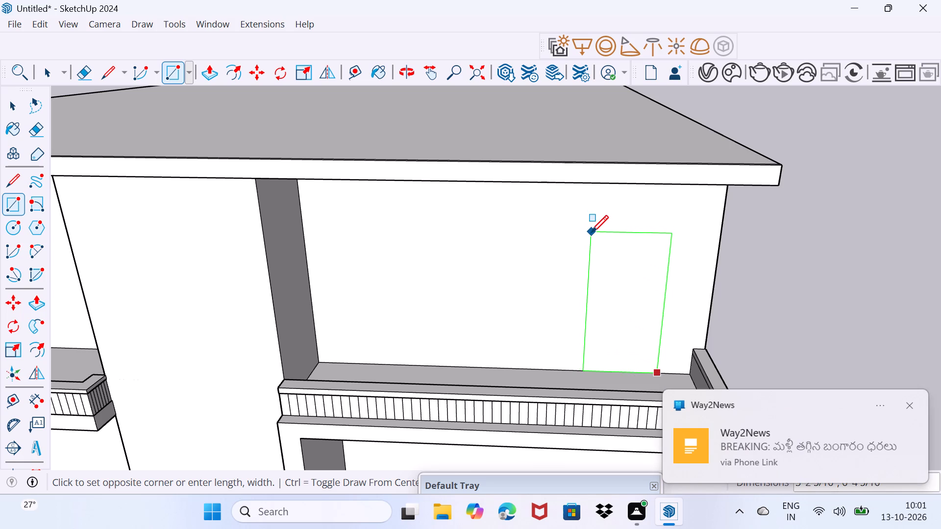
{"action": "left_click", "coordinate": [591, 232]}
Draw a window rectangle about 4' 2" wide by 3' 8" tall on the same wall, between the door outline and the central wall.
{"action": "middle_click_drag", "start_coordinate": [425, 276], "coordinate": [470, 277]}
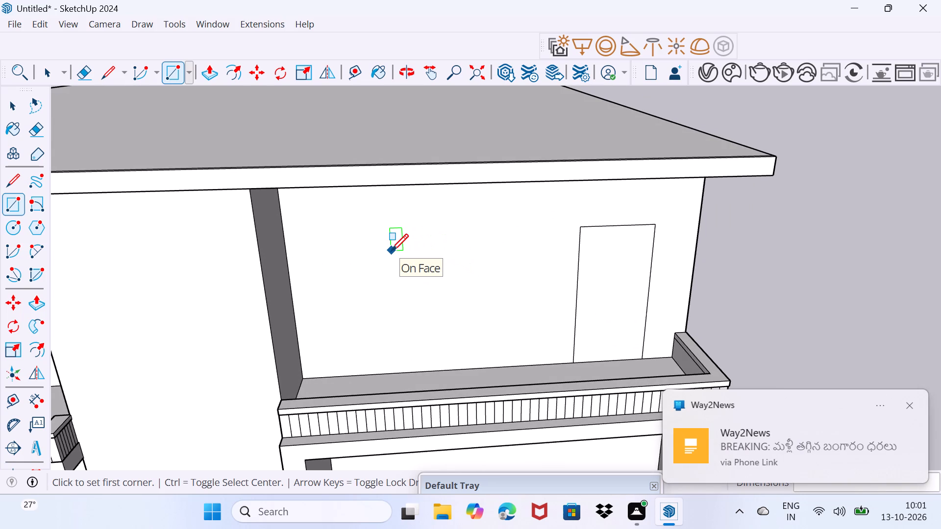
{"action": "scroll", "coordinate": [391, 251], "scroll_direction": "down", "scroll_amount": 6}
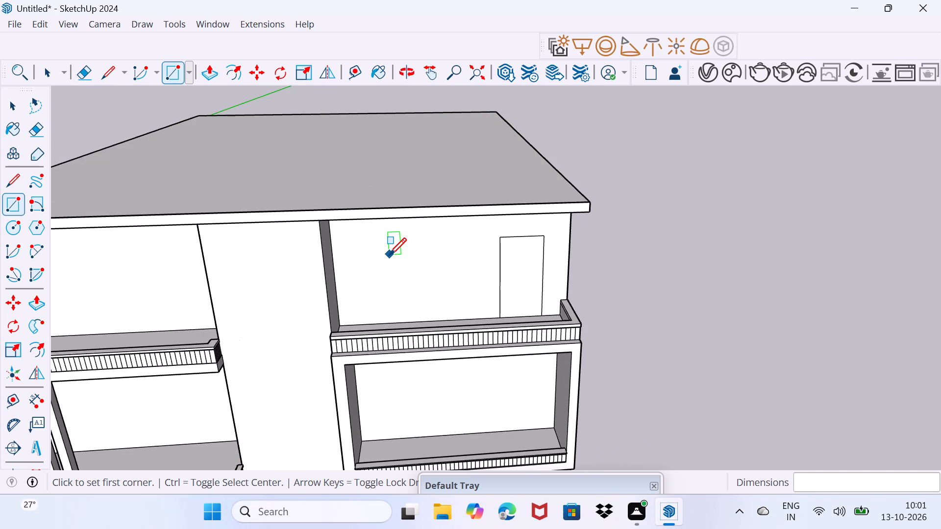
{"action": "scroll", "coordinate": [389, 255], "scroll_direction": "down", "scroll_amount": 4}
{"action": "middle_click_drag", "start_coordinate": [389, 314], "coordinate": [386, 311]}
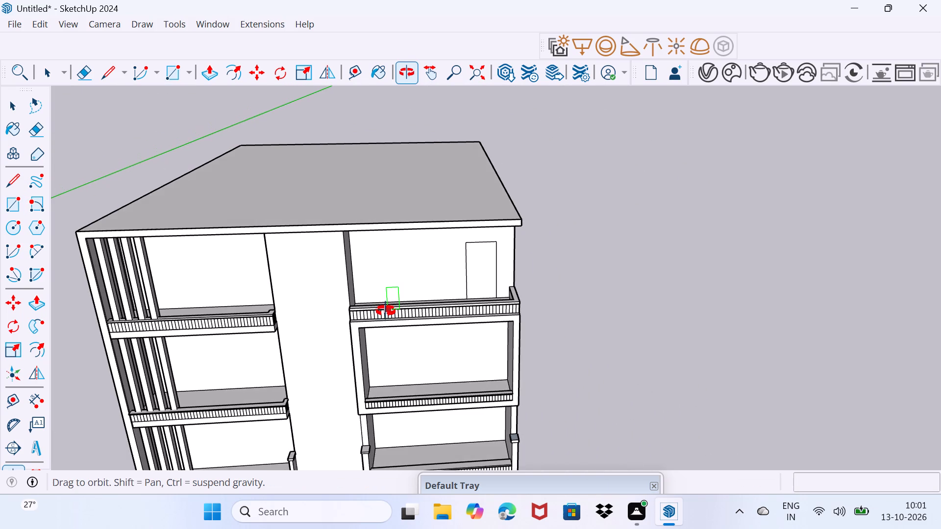
{"action": "middle_click_drag", "start_coordinate": [386, 311], "coordinate": [383, 253]}
{"action": "scroll", "coordinate": [383, 253], "scroll_direction": "up", "scroll_amount": 1}
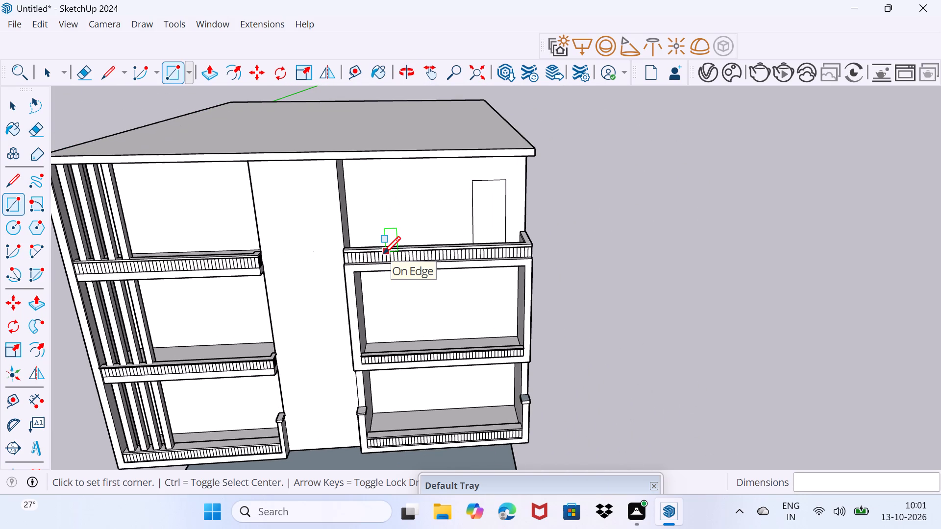
{"action": "scroll", "coordinate": [383, 253], "scroll_direction": "up", "scroll_amount": 2}
{"action": "middle_click_drag", "start_coordinate": [387, 249], "coordinate": [395, 314]}
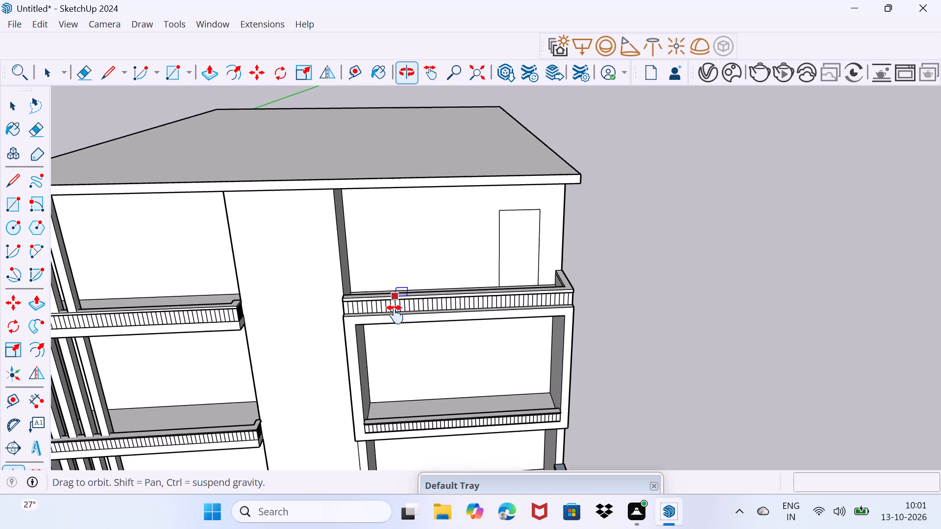
{"action": "middle_click_drag", "start_coordinate": [395, 314], "coordinate": [389, 282]}
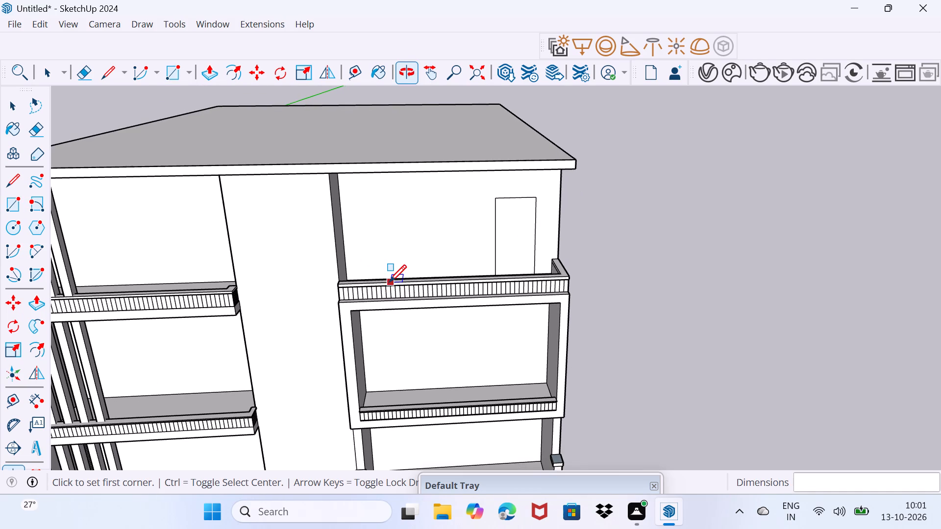
{"action": "scroll", "coordinate": [389, 282], "scroll_direction": "down", "scroll_amount": 2}
{"action": "middle_click_drag", "start_coordinate": [407, 336], "coordinate": [427, 169]}
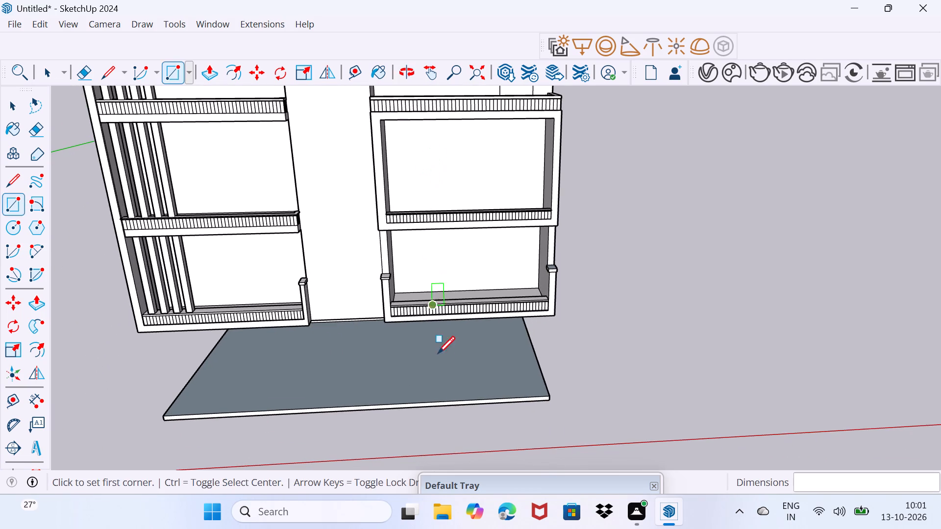
{"action": "middle_click_drag", "start_coordinate": [438, 360], "coordinate": [388, 341]}
{"action": "scroll", "coordinate": [388, 341], "scroll_direction": "down", "scroll_amount": 3}
{"action": "middle_click_drag", "start_coordinate": [404, 271], "coordinate": [403, 393]}
{"action": "scroll", "coordinate": [416, 352], "scroll_direction": "up", "scroll_amount": 7}
{"action": "middle_click_drag", "start_coordinate": [419, 340], "coordinate": [392, 440]}
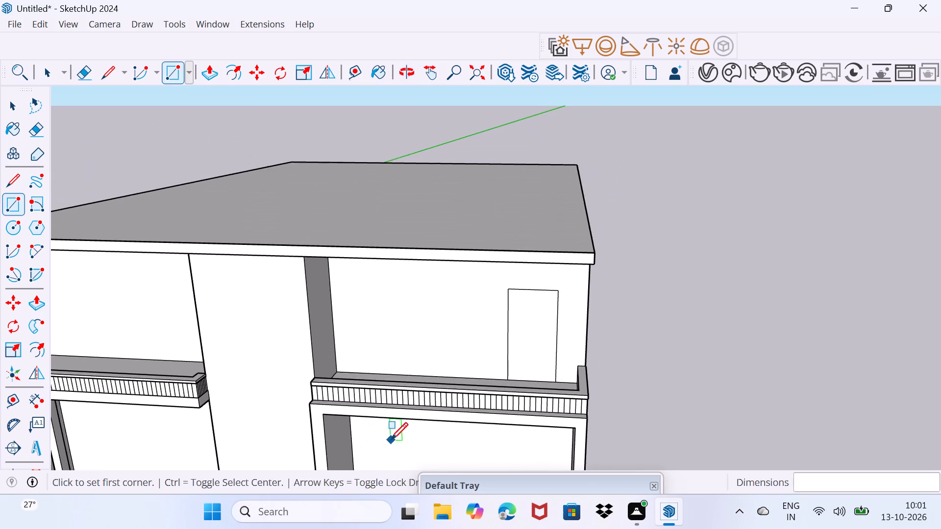
{"action": "middle_click_drag", "start_coordinate": [392, 436], "coordinate": [443, 408]}
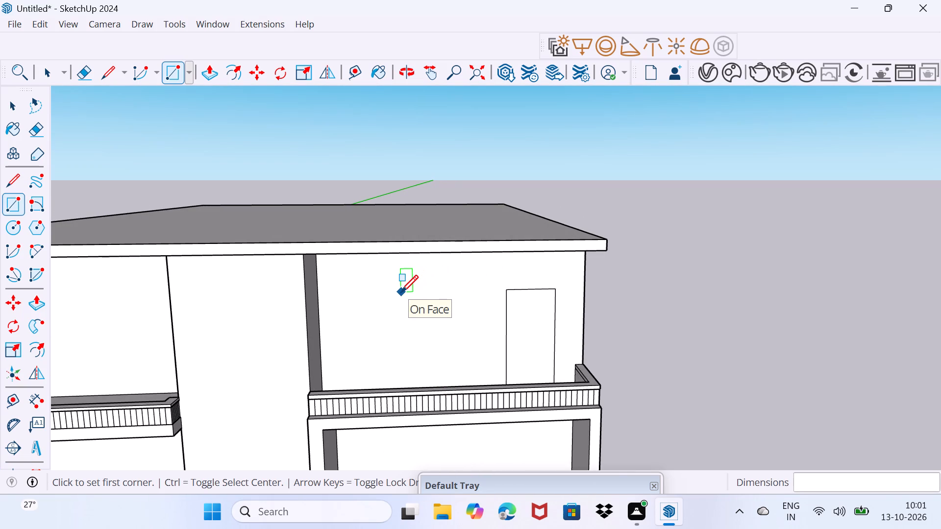
{"action": "left_click", "coordinate": [401, 292]}
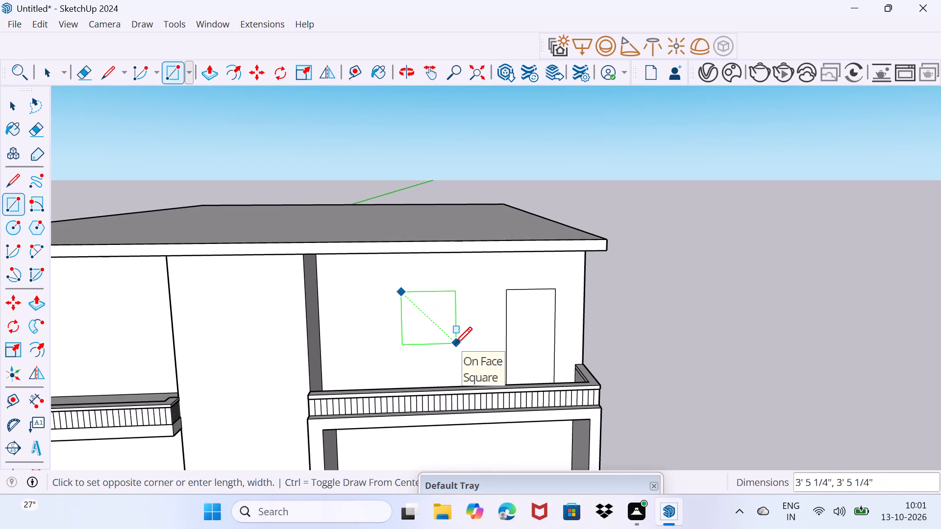
{"action": "left_click", "coordinate": [467, 346]}
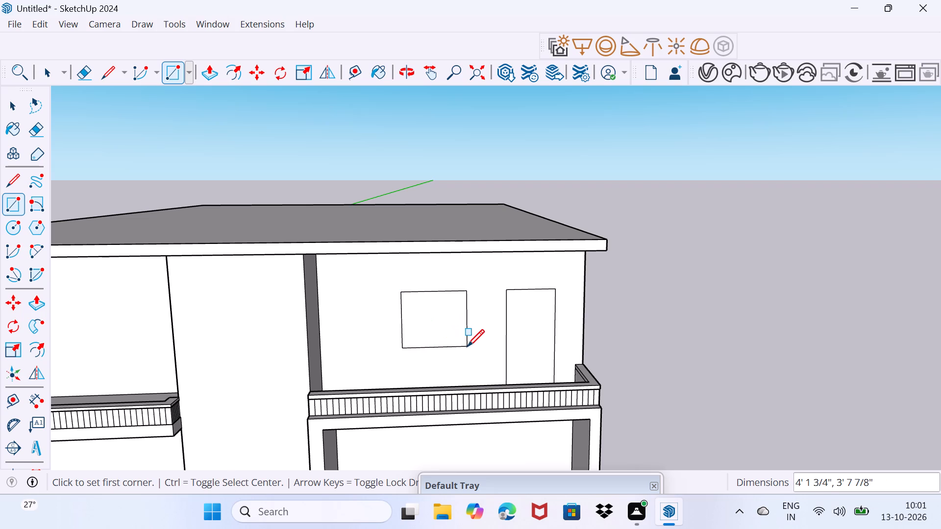
{"action": "key", "text": "space"}
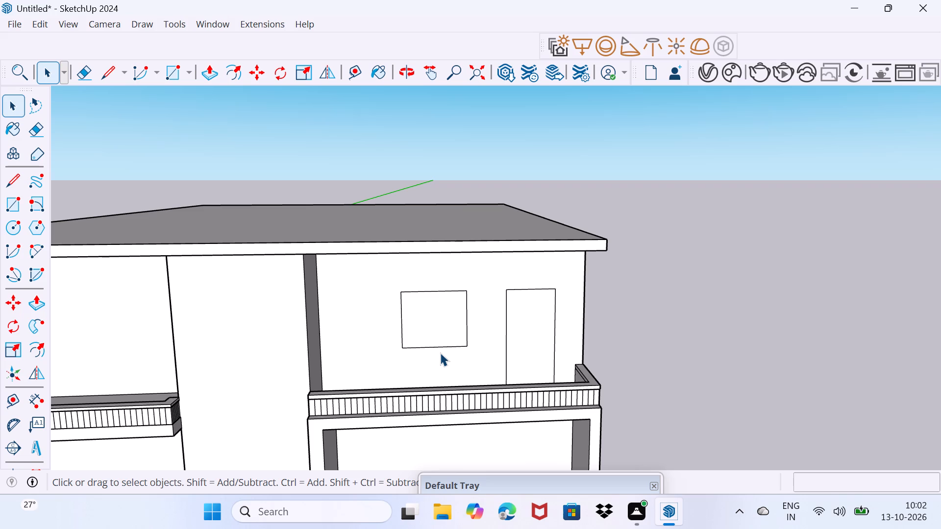
Move the window outline's bottom edge straight down to make the window slightly taller.
{"action": "scroll", "coordinate": [438, 352], "scroll_direction": "up", "scroll_amount": 2}
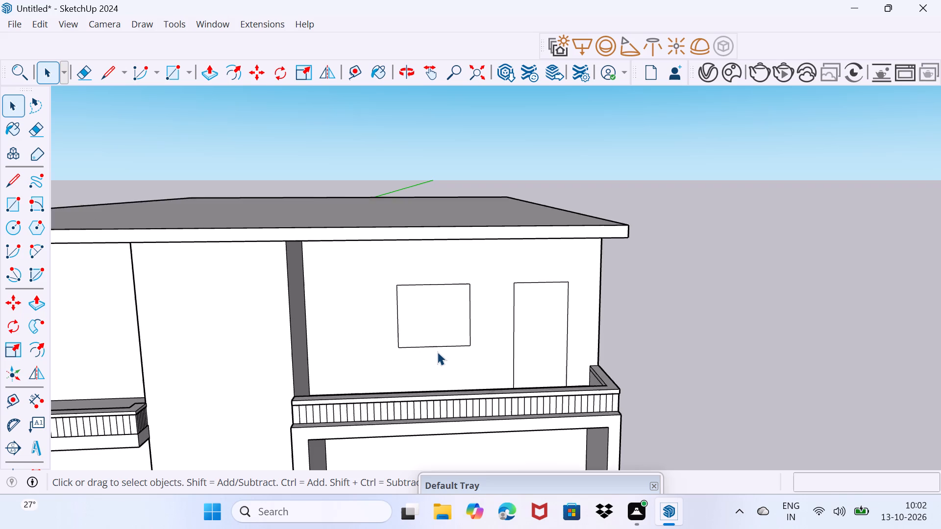
{"action": "scroll", "coordinate": [437, 352], "scroll_direction": "up", "scroll_amount": 3}
{"action": "left_click", "coordinate": [435, 343]}
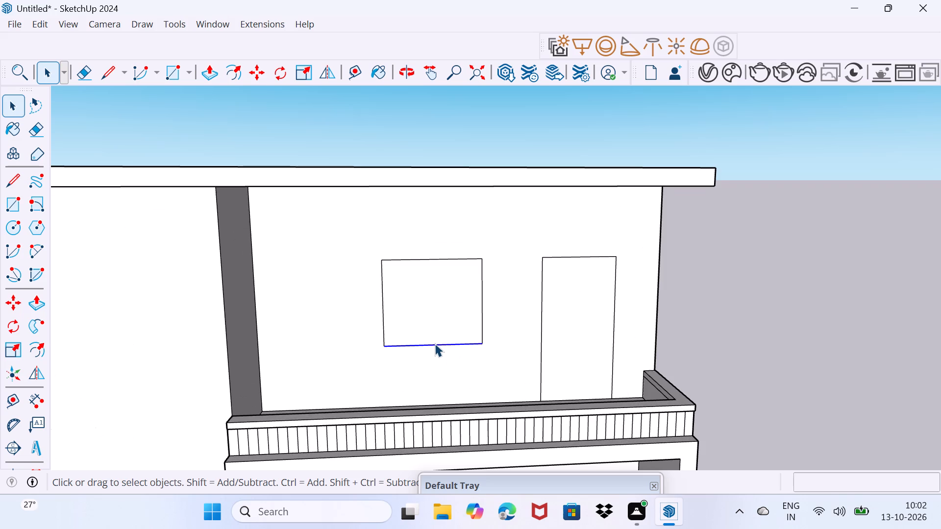
{"action": "key", "text": "m"}
{"action": "left_click", "coordinate": [435, 343]}
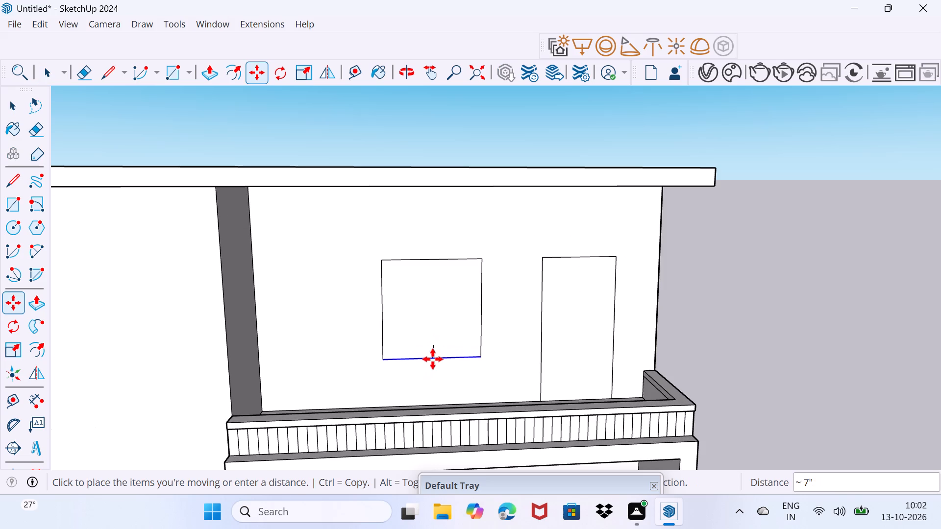
{"action": "left_click", "coordinate": [434, 365]}
{"action": "key", "text": "space"}
{"action": "left_click_drag", "start_coordinate": [432, 359], "coordinate": [446, 345]}
{"action": "scroll", "coordinate": [448, 335], "scroll_direction": "down", "scroll_amount": 9}
Draw a door rectangle about 4' wide by just over 7' tall on the slatted top balcony's back wall, rising from the floor near the central wall.
{"action": "middle_click_drag", "start_coordinate": [335, 373], "coordinate": [425, 355]}
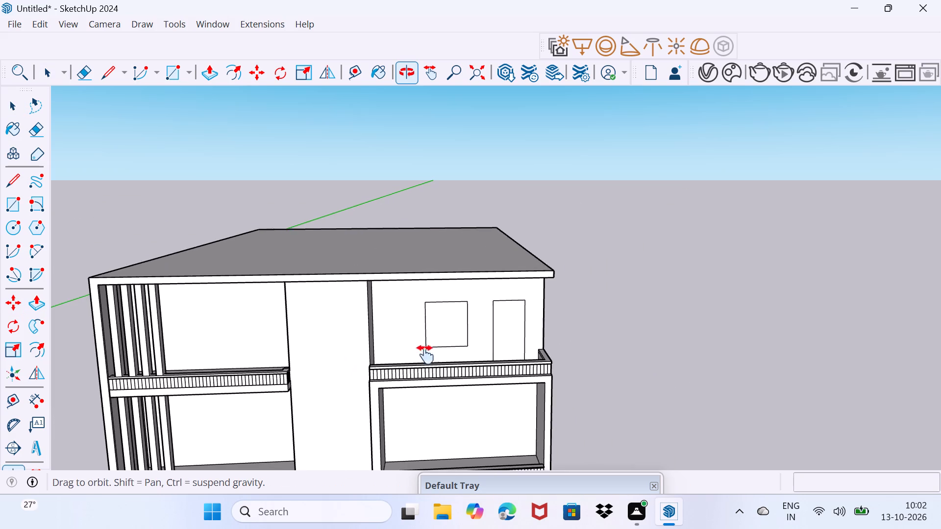
{"action": "middle_click_drag", "start_coordinate": [425, 355], "coordinate": [572, 359]}
{"action": "scroll", "coordinate": [439, 356], "scroll_direction": "up", "scroll_amount": 7}
{"action": "middle_click_drag", "start_coordinate": [501, 361], "coordinate": [489, 402]}
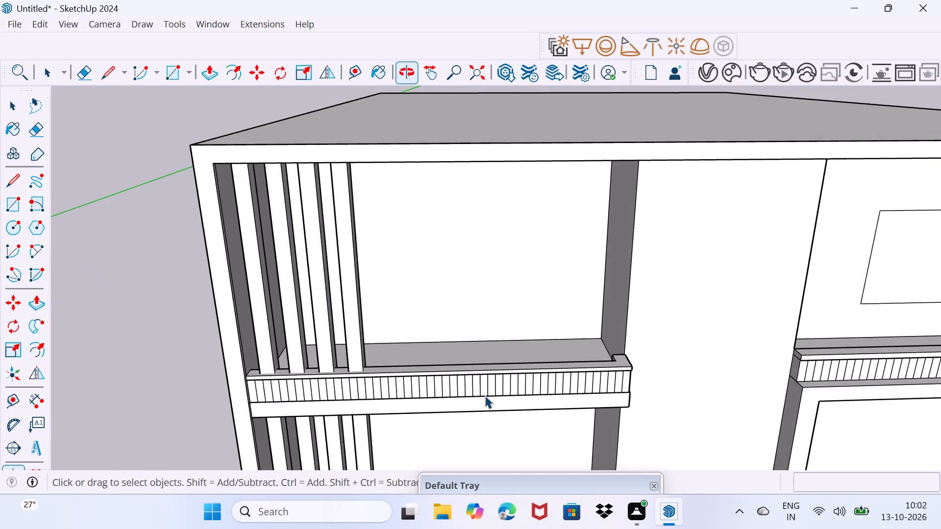
{"action": "scroll", "coordinate": [487, 375], "scroll_direction": "up", "scroll_amount": 2}
{"action": "key", "text": "r"}
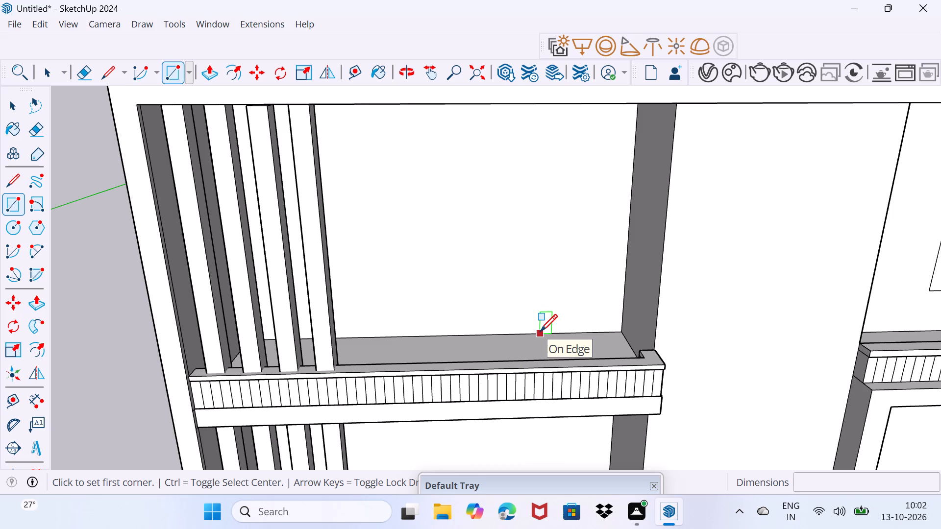
{"action": "left_click", "coordinate": [608, 330]}
{"action": "scroll", "coordinate": [501, 223], "scroll_direction": "down", "scroll_amount": 3}
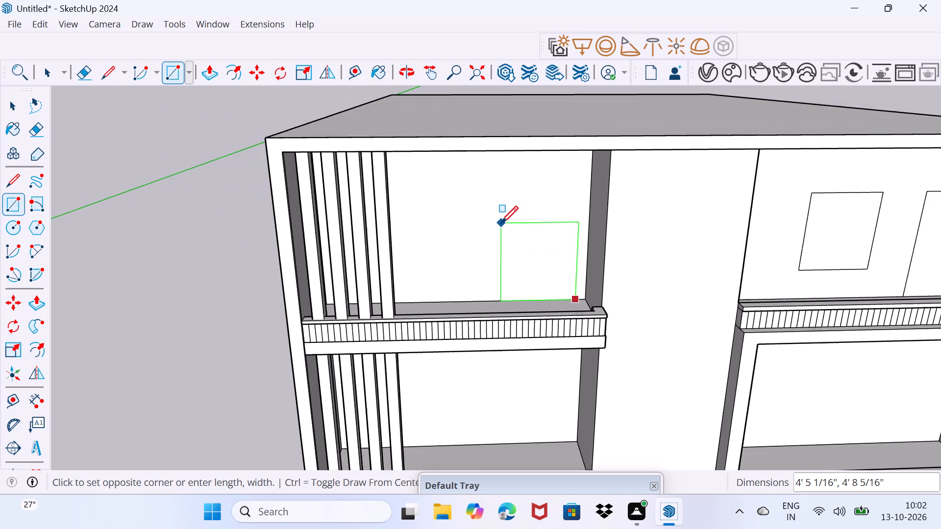
{"action": "scroll", "coordinate": [501, 223], "scroll_direction": "down", "scroll_amount": 4}
{"action": "scroll", "coordinate": [500, 223], "scroll_direction": "up", "scroll_amount": 2}
{"action": "middle_click_drag", "start_coordinate": [499, 220], "coordinate": [507, 194]}
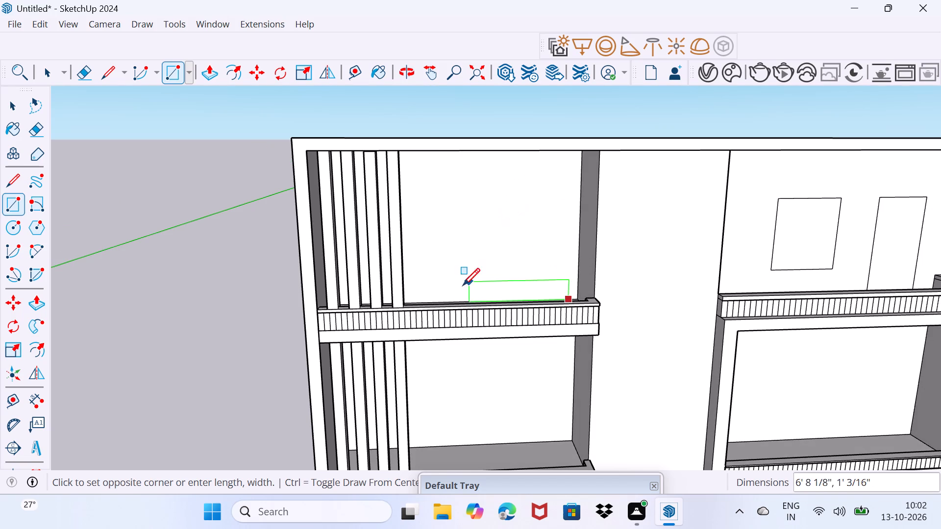
{"action": "scroll", "coordinate": [502, 222], "scroll_direction": "up", "scroll_amount": 3}
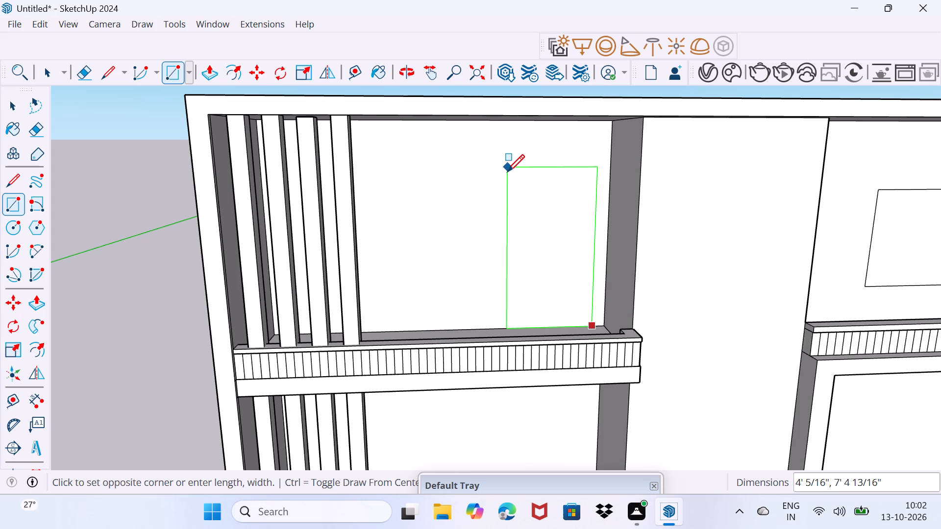
{"action": "left_click", "coordinate": [508, 172]}
{"action": "key", "text": "space"}
Start a rectangle on the slatted top balcony's back wall, between the door outline and the vertical slats.
{"action": "scroll", "coordinate": [472, 240], "scroll_direction": "down", "scroll_amount": 3}
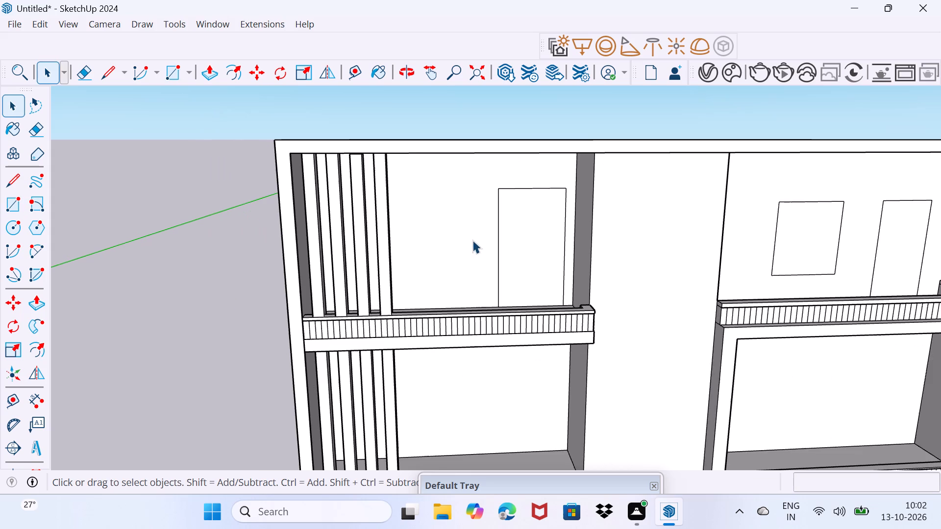
{"action": "middle_click_drag", "start_coordinate": [456, 297], "coordinate": [557, 304]}
{"action": "scroll", "coordinate": [456, 279], "scroll_direction": "up", "scroll_amount": 1}
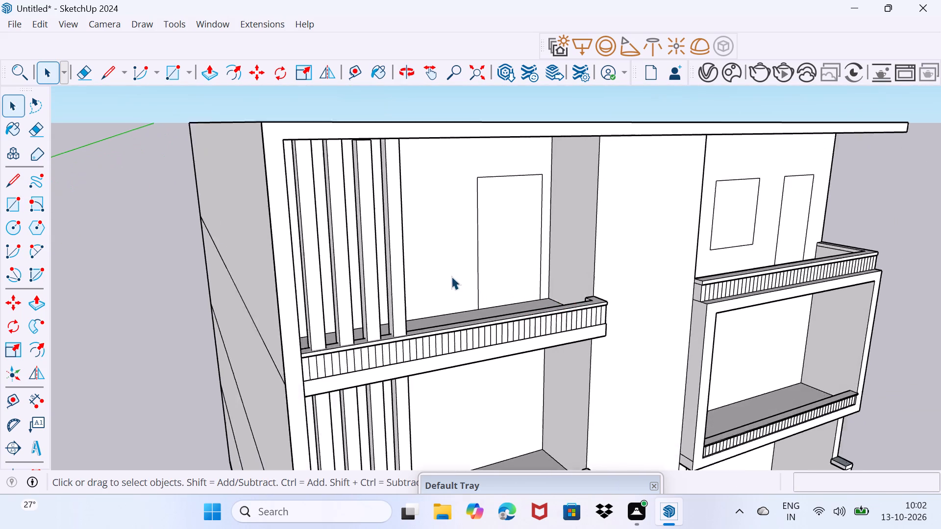
{"action": "scroll", "coordinate": [451, 276], "scroll_direction": "up", "scroll_amount": 2}
{"action": "middle_click_drag", "start_coordinate": [450, 272], "coordinate": [423, 278]}
{"action": "key", "text": "r"}
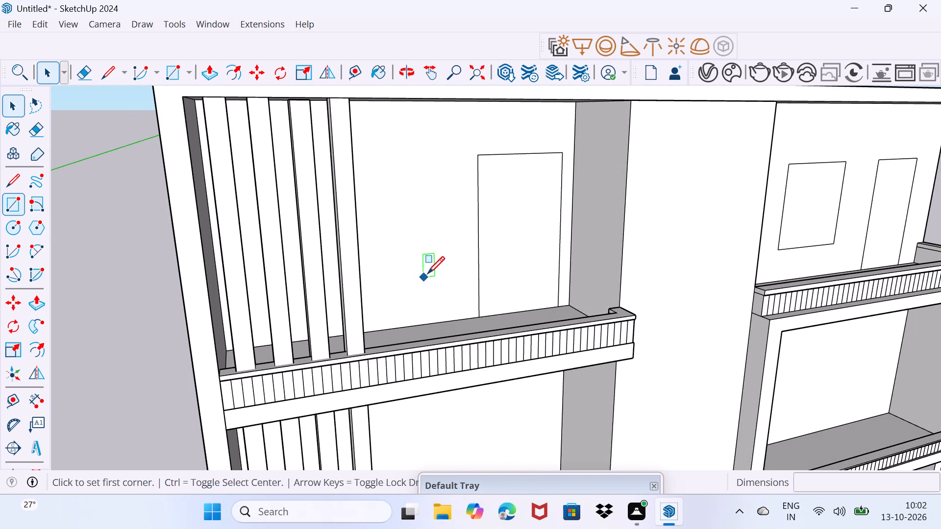
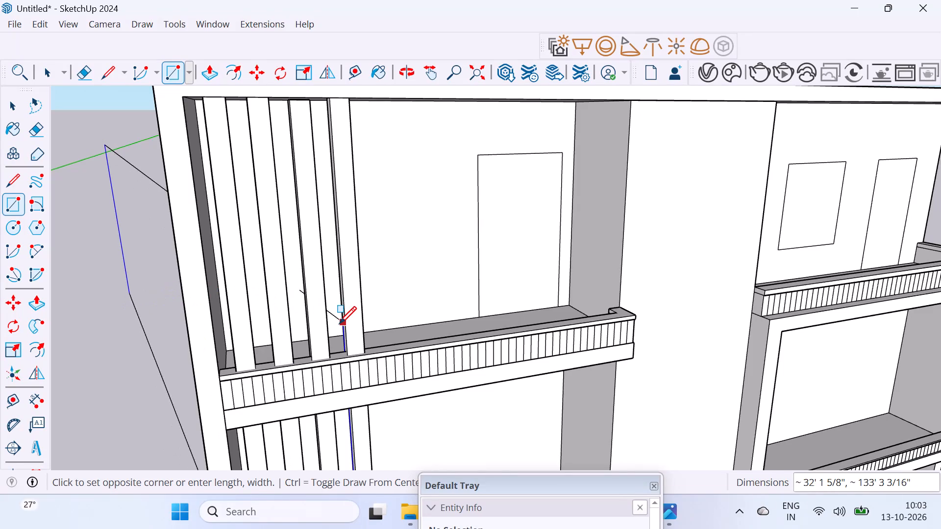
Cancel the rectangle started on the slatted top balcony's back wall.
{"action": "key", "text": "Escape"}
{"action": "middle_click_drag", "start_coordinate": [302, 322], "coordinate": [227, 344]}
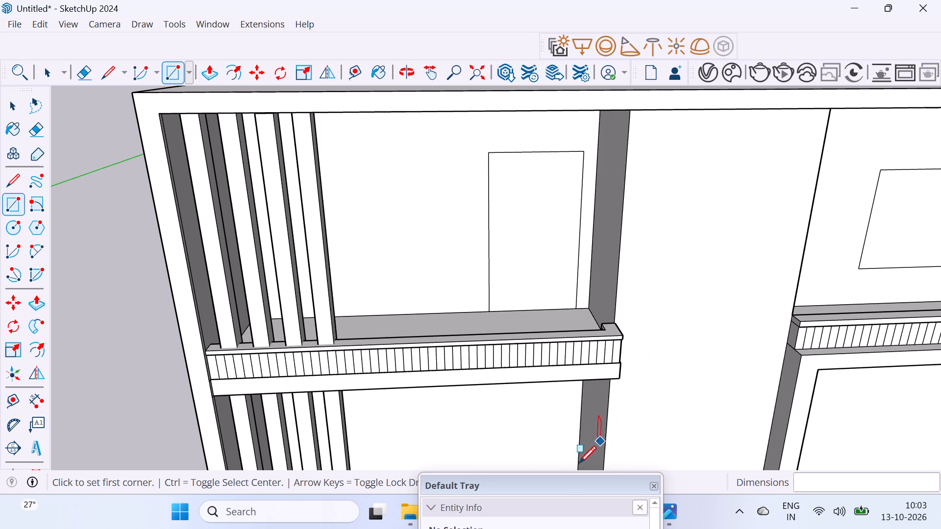
Move the floating Default Tray aside, farther away from the Dimensions field.
{"action": "left_click_drag", "start_coordinate": [562, 481], "coordinate": [201, 493]}
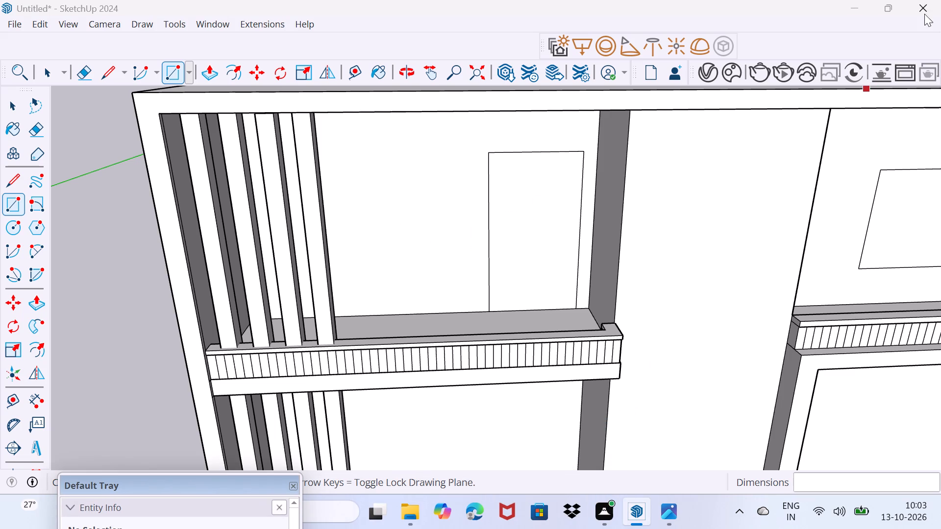
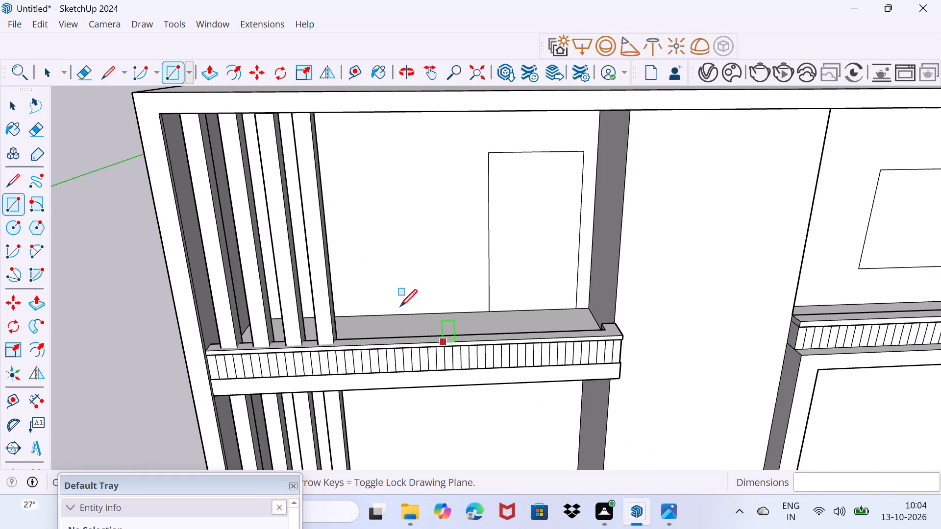
Draw a window rectangle about 4' 8" by 4' 4" beside the door on the slatted top balcony's back wall.
{"action": "middle_click_drag", "start_coordinate": [413, 269], "coordinate": [388, 273]}
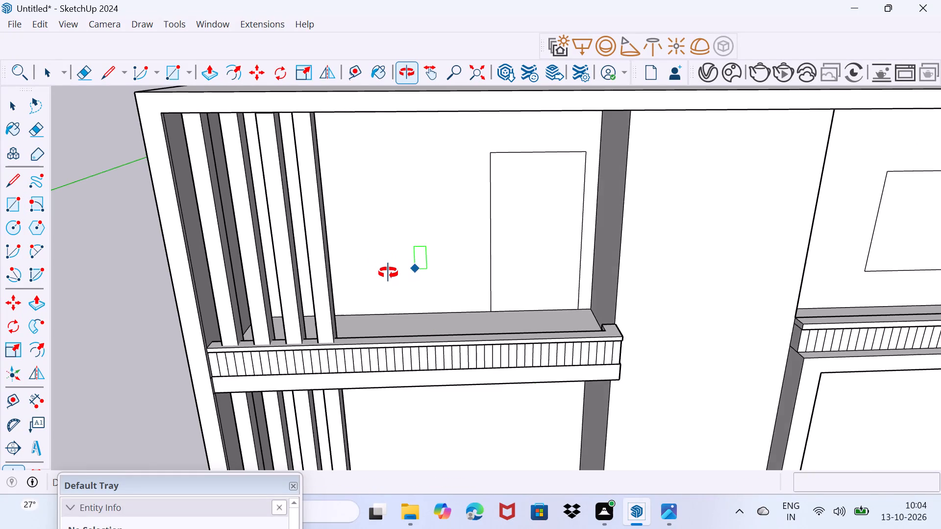
{"action": "middle_click_drag", "start_coordinate": [388, 273], "coordinate": [378, 370]}
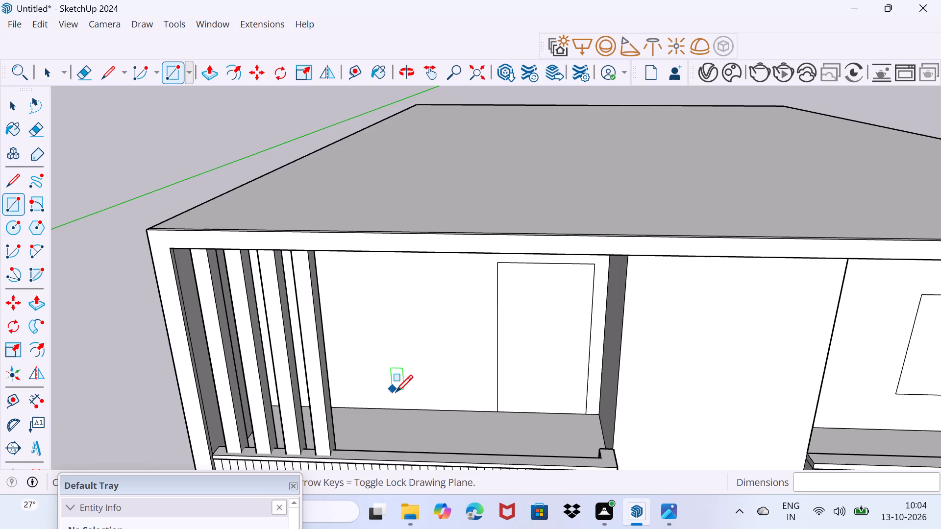
{"action": "middle_click_drag", "start_coordinate": [396, 392], "coordinate": [410, 344]}
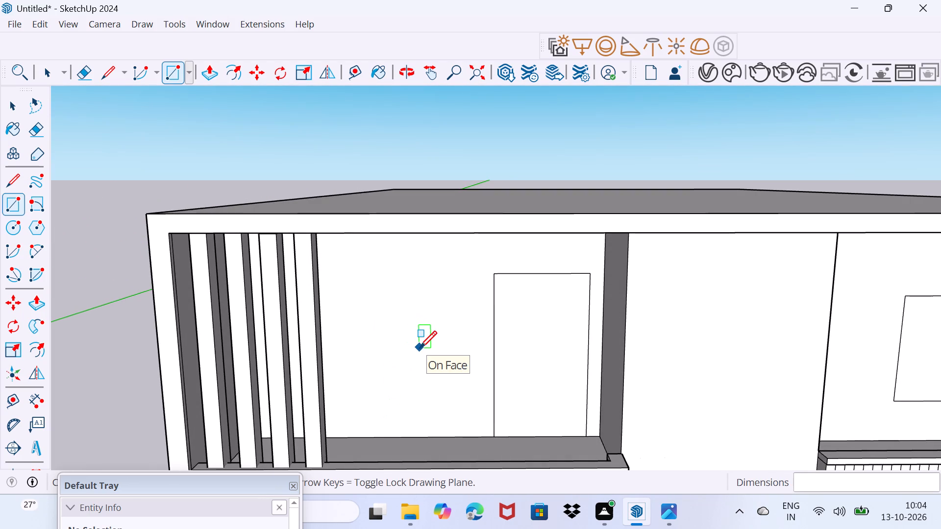
{"action": "scroll", "coordinate": [420, 348], "scroll_direction": "down", "scroll_amount": 1}
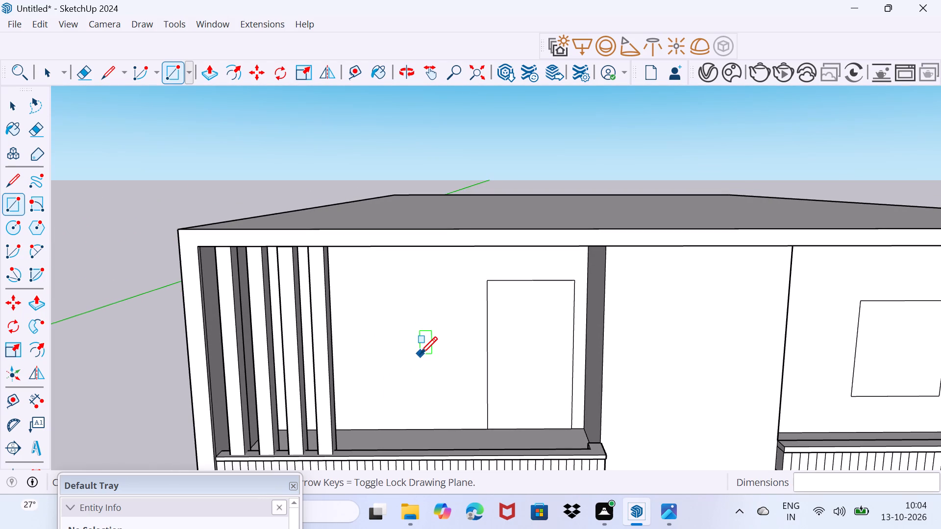
{"action": "middle_click_drag", "start_coordinate": [370, 348], "coordinate": [337, 344]}
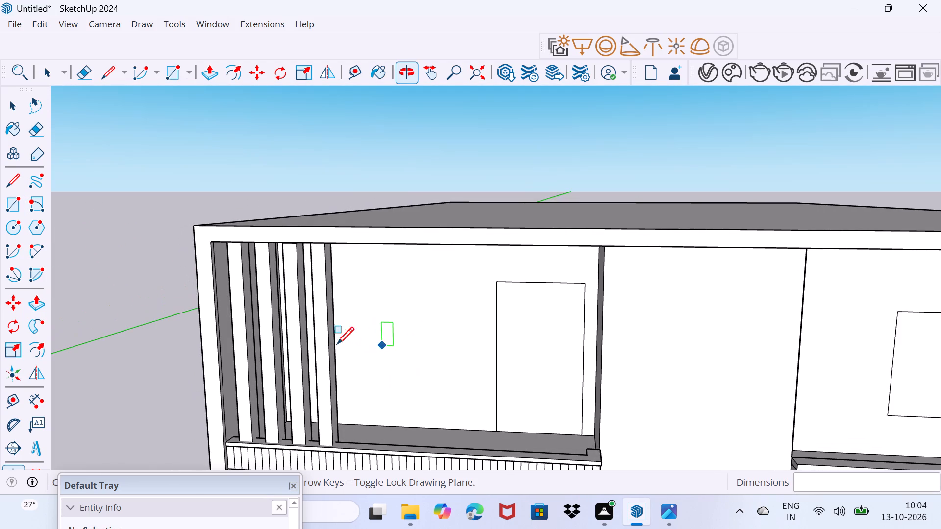
{"action": "scroll", "coordinate": [355, 338], "scroll_direction": "up", "scroll_amount": 2}
{"action": "middle_click_drag", "start_coordinate": [355, 337], "coordinate": [337, 336]}
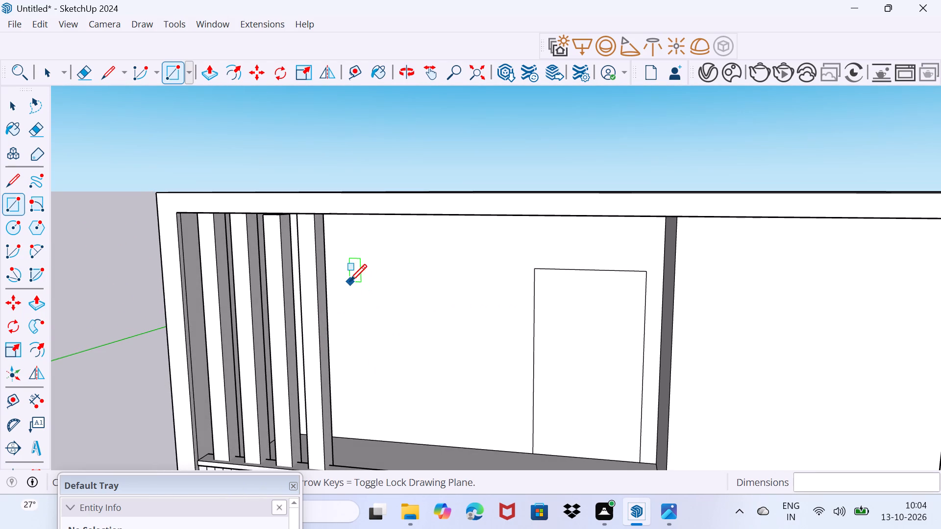
{"action": "left_click", "coordinate": [346, 277]}
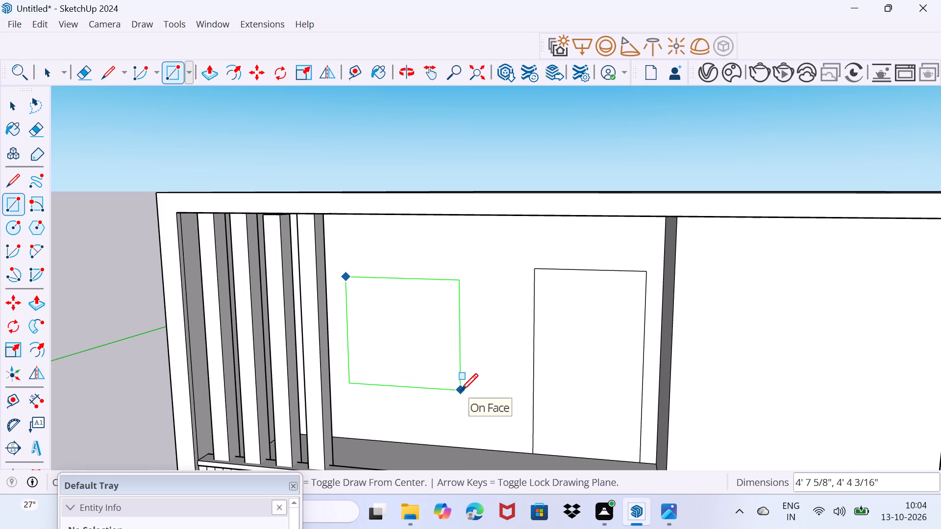
{"action": "left_click", "coordinate": [463, 393]}
{"action": "scroll", "coordinate": [463, 393], "scroll_direction": "down", "scroll_amount": 4}
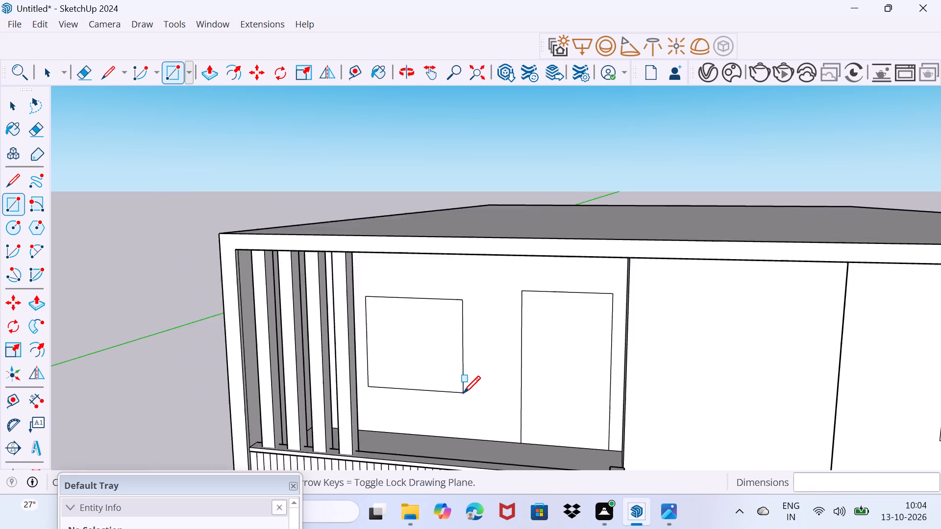
{"action": "scroll", "coordinate": [463, 393], "scroll_direction": "down", "scroll_amount": 7}
{"action": "key", "text": "space"}
Draw a door rectangle about 4' wide and 7' 9" high from the floor edge on the slatted middle-floor balcony's back wall.
{"action": "middle_click_drag", "start_coordinate": [463, 393], "coordinate": [486, 266], "text": "shift"}
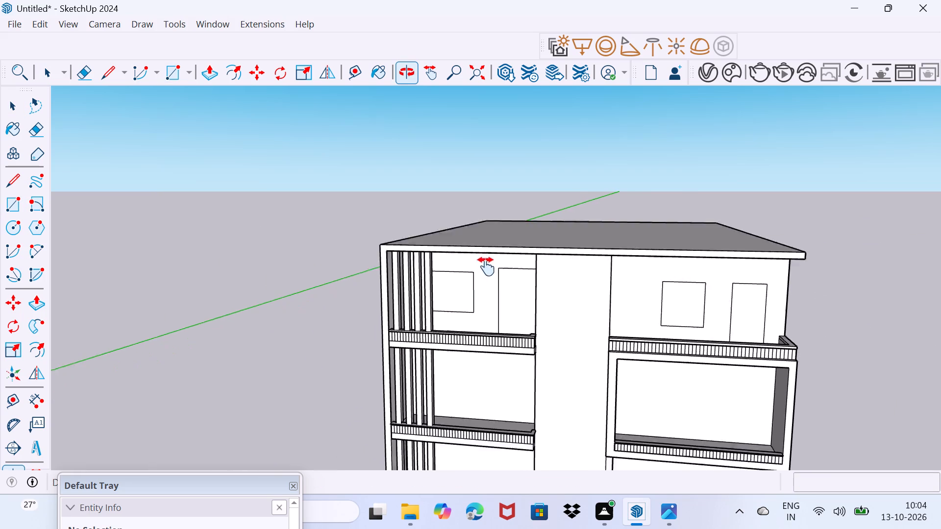
{"action": "middle_click_drag", "start_coordinate": [486, 266], "coordinate": [493, 219], "text": "shift"}
{"action": "scroll", "coordinate": [496, 302], "scroll_direction": "up", "scroll_amount": 2}
{"action": "middle_click_drag", "start_coordinate": [496, 302], "coordinate": [567, 318]}
{"action": "scroll", "coordinate": [554, 318], "scroll_direction": "up", "scroll_amount": 6}
{"action": "middle_click_drag", "start_coordinate": [544, 327], "coordinate": [552, 337]}
{"action": "key", "text": "r"}
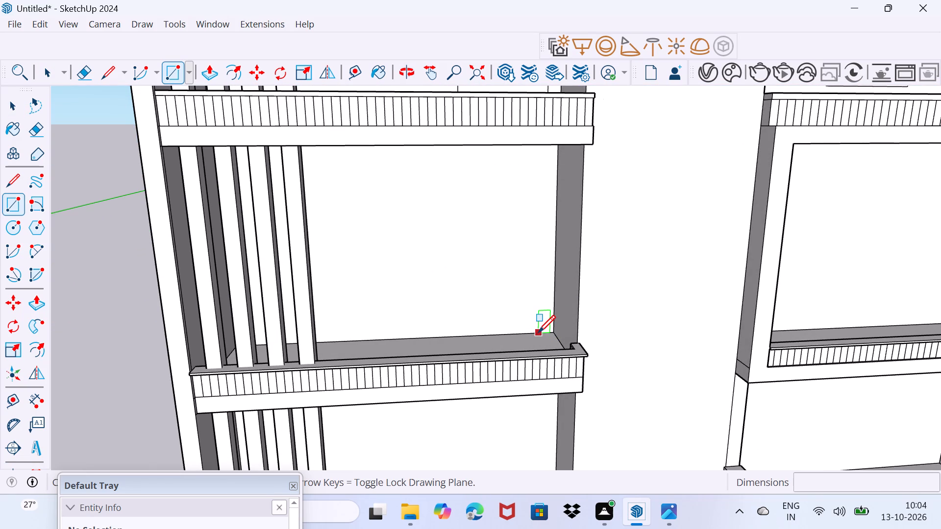
{"action": "left_click", "coordinate": [538, 332]}
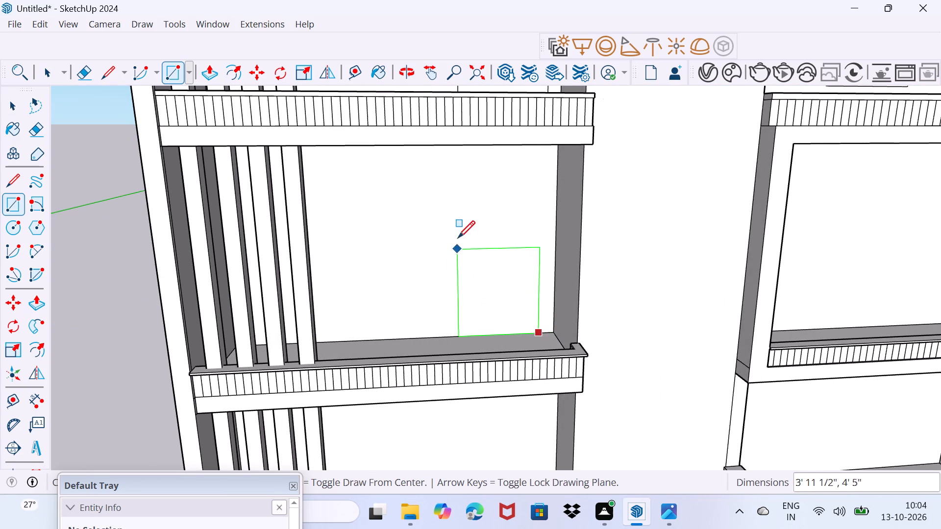
{"action": "scroll", "coordinate": [460, 200], "scroll_direction": "down", "scroll_amount": 1}
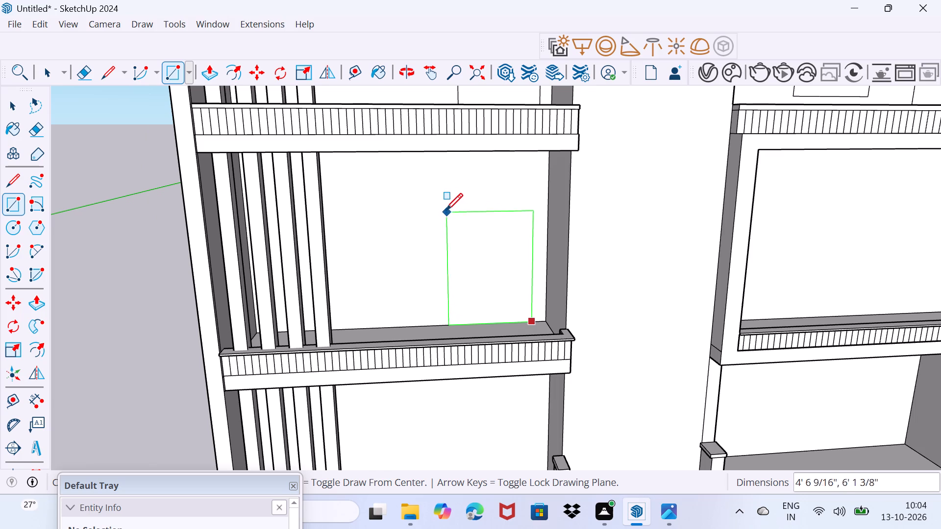
{"action": "scroll", "coordinate": [446, 206], "scroll_direction": "down", "scroll_amount": 2}
{"action": "middle_click_drag", "start_coordinate": [446, 205], "coordinate": [453, 182]}
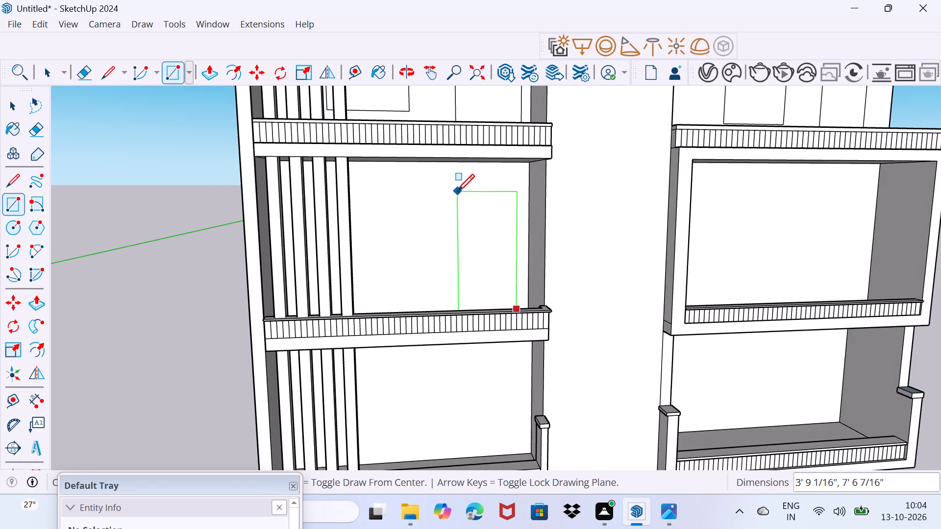
{"action": "scroll", "coordinate": [457, 191], "scroll_direction": "up", "scroll_amount": 4}
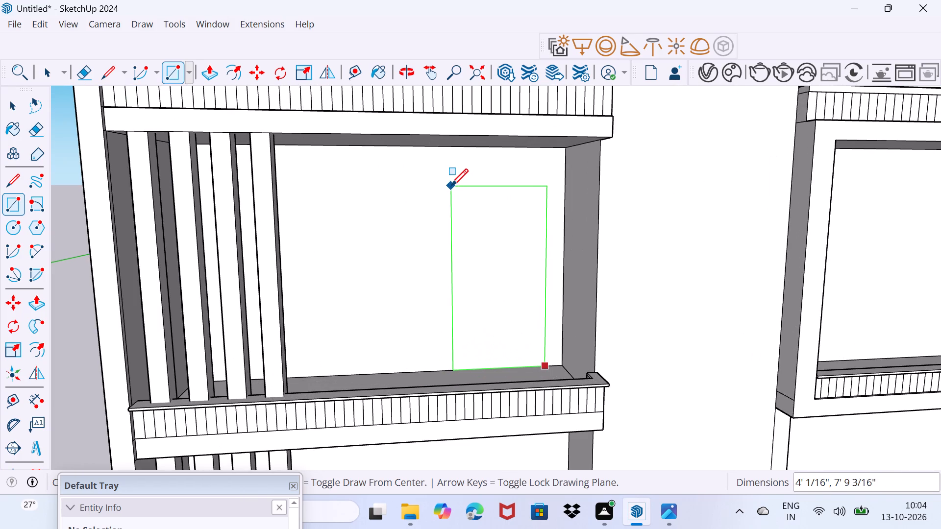
{"action": "left_click", "coordinate": [449, 182]}
{"action": "key", "text": "space"}
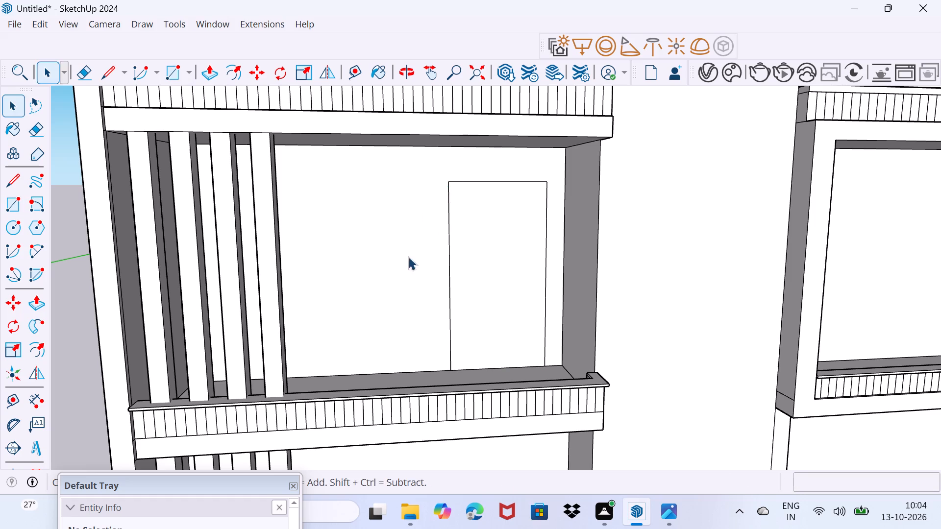
Draw a window rectangle about 3' 11" by 4' 4" between the slats and the door on the middle-floor balcony's back wall.
{"action": "middle_click_drag", "start_coordinate": [402, 259], "coordinate": [373, 281]}
{"action": "key", "text": "r"}
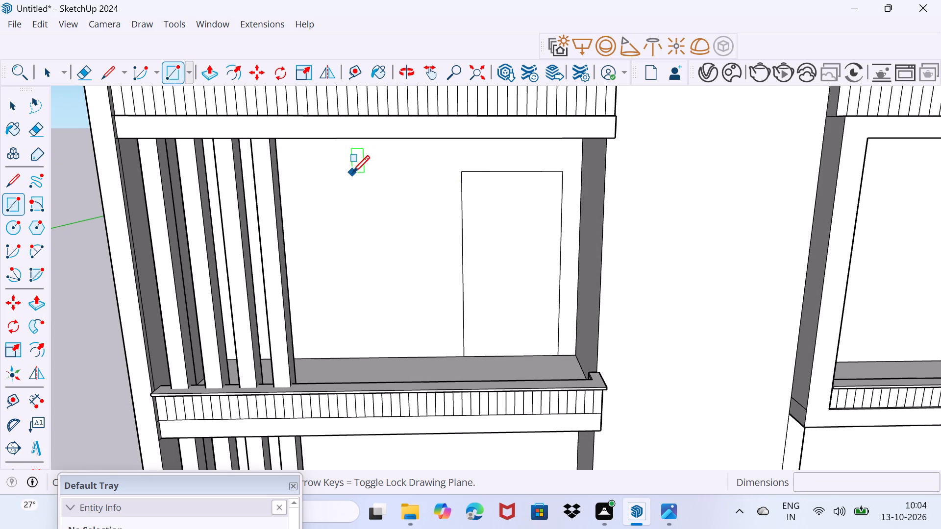
{"action": "left_click", "coordinate": [405, 178]}
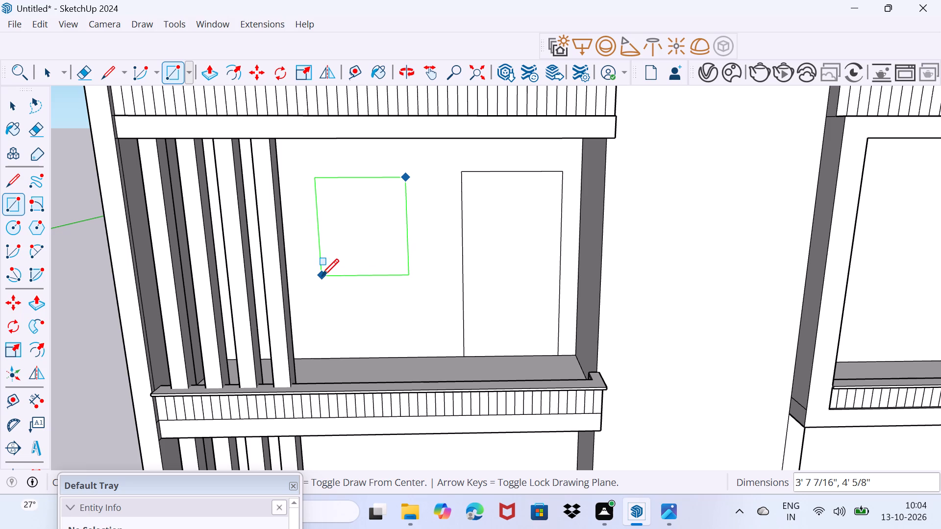
{"action": "left_click", "coordinate": [315, 282]}
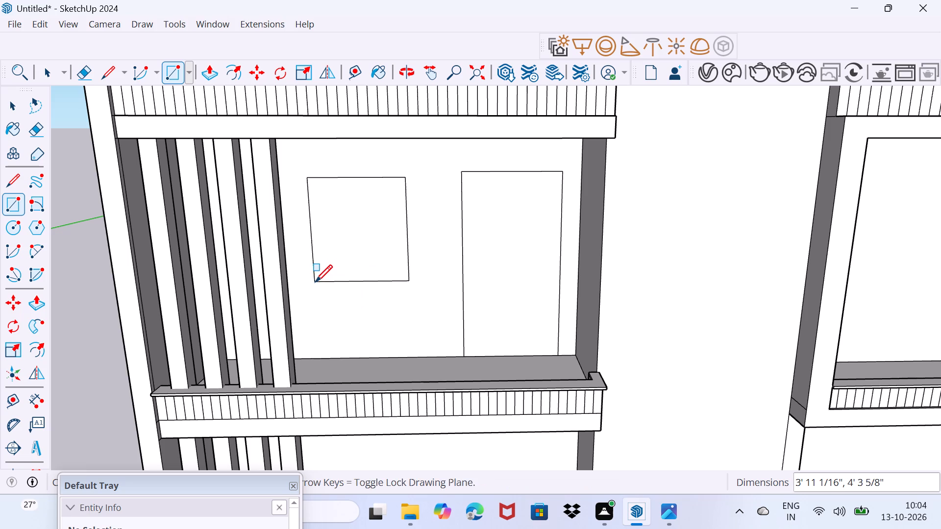
{"action": "key", "text": "space"}
{"action": "left_click_drag", "start_coordinate": [337, 320], "coordinate": [346, 309]}
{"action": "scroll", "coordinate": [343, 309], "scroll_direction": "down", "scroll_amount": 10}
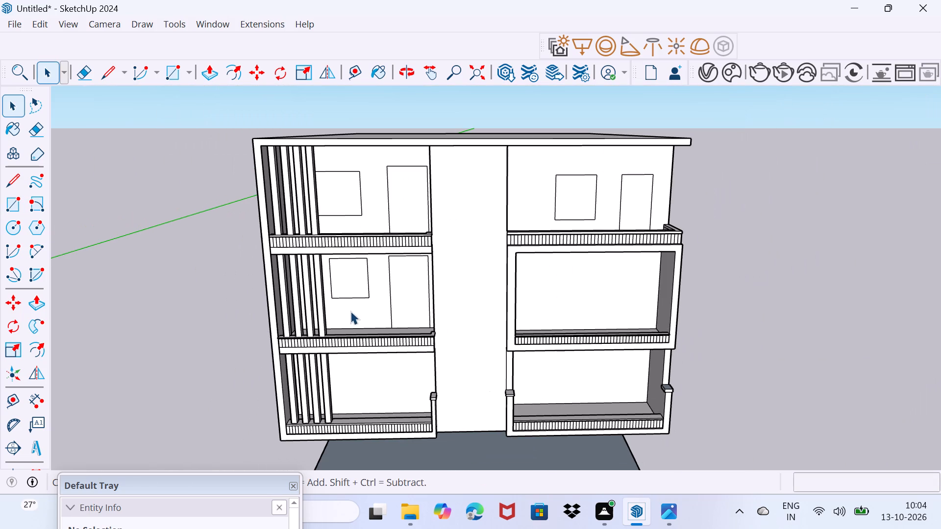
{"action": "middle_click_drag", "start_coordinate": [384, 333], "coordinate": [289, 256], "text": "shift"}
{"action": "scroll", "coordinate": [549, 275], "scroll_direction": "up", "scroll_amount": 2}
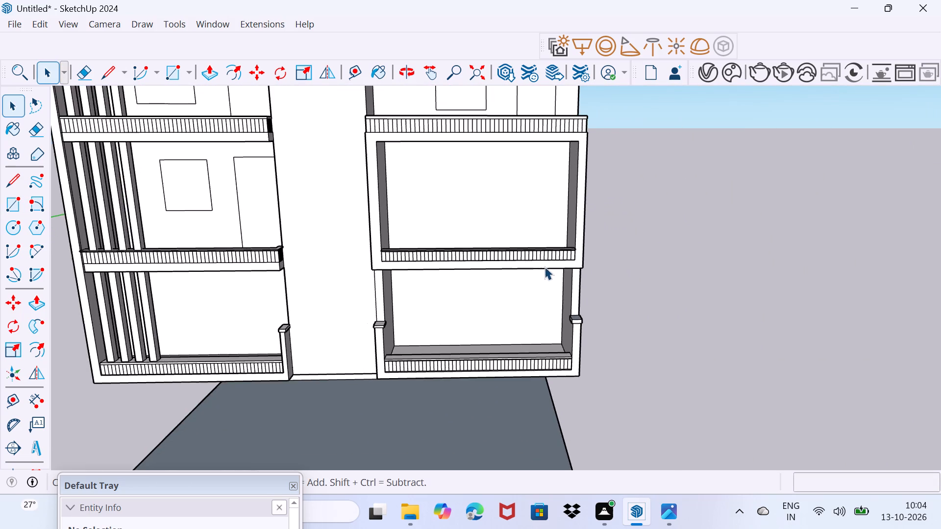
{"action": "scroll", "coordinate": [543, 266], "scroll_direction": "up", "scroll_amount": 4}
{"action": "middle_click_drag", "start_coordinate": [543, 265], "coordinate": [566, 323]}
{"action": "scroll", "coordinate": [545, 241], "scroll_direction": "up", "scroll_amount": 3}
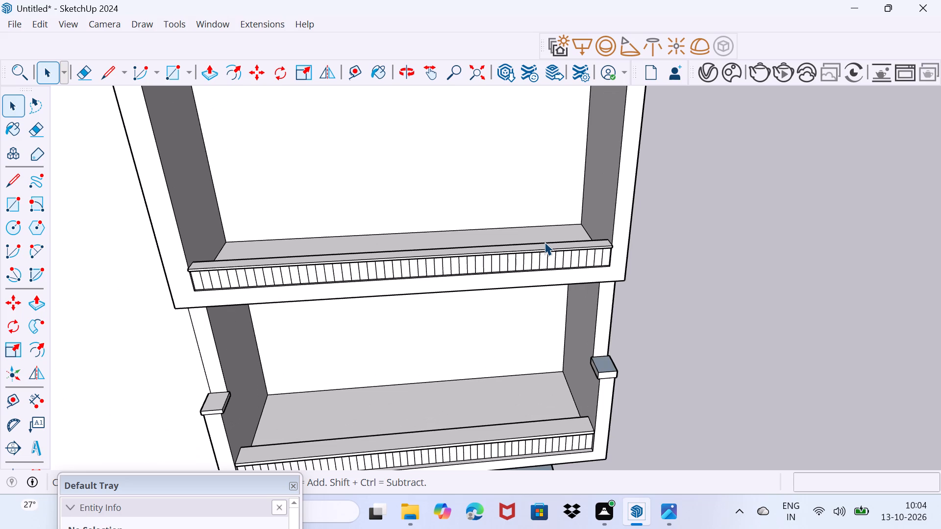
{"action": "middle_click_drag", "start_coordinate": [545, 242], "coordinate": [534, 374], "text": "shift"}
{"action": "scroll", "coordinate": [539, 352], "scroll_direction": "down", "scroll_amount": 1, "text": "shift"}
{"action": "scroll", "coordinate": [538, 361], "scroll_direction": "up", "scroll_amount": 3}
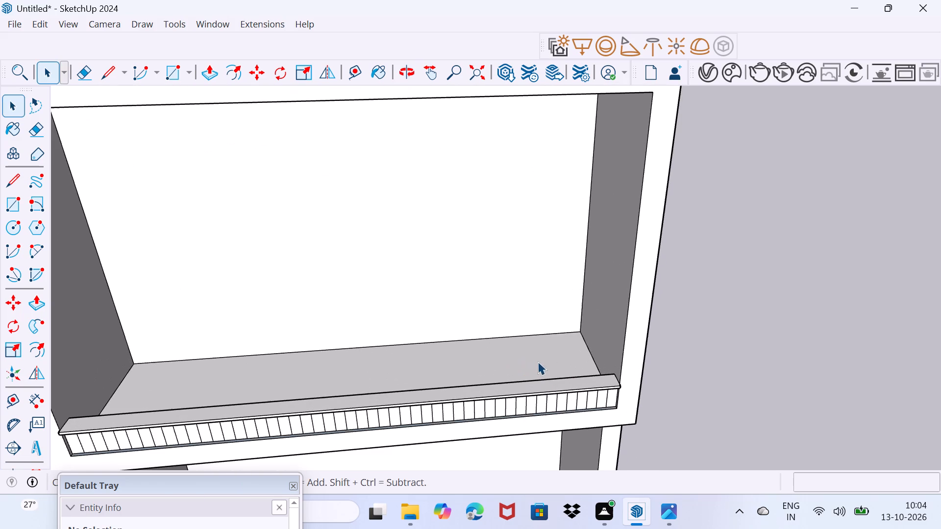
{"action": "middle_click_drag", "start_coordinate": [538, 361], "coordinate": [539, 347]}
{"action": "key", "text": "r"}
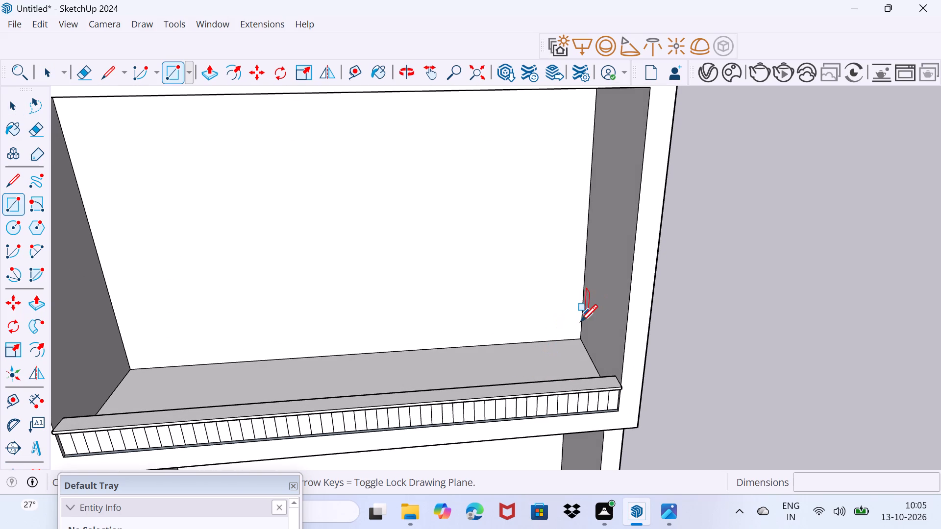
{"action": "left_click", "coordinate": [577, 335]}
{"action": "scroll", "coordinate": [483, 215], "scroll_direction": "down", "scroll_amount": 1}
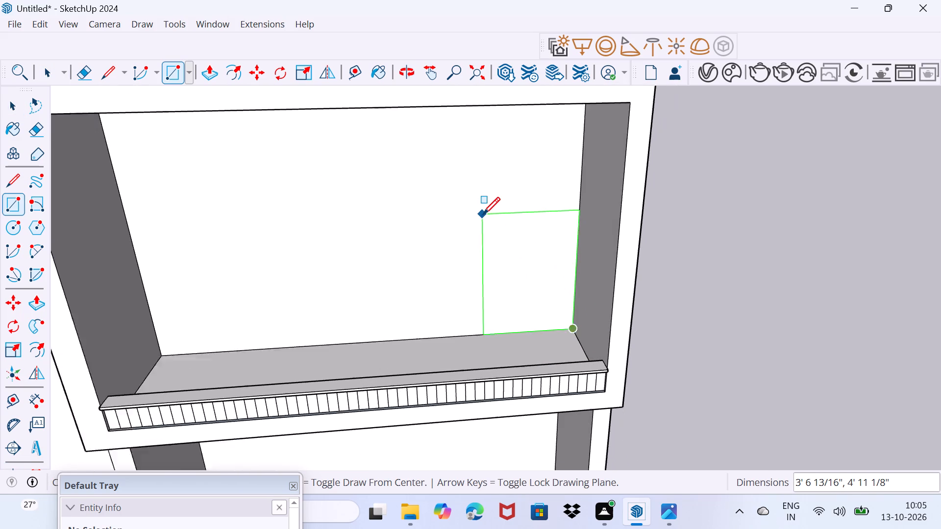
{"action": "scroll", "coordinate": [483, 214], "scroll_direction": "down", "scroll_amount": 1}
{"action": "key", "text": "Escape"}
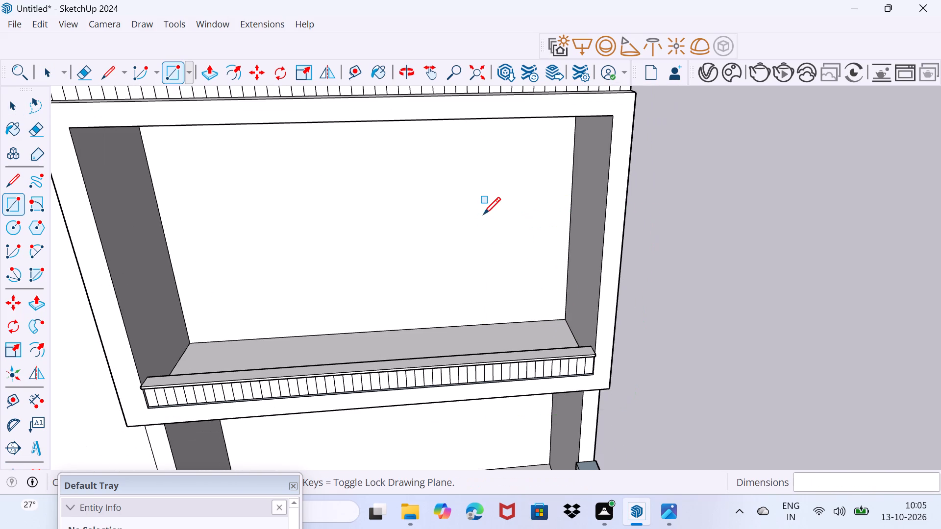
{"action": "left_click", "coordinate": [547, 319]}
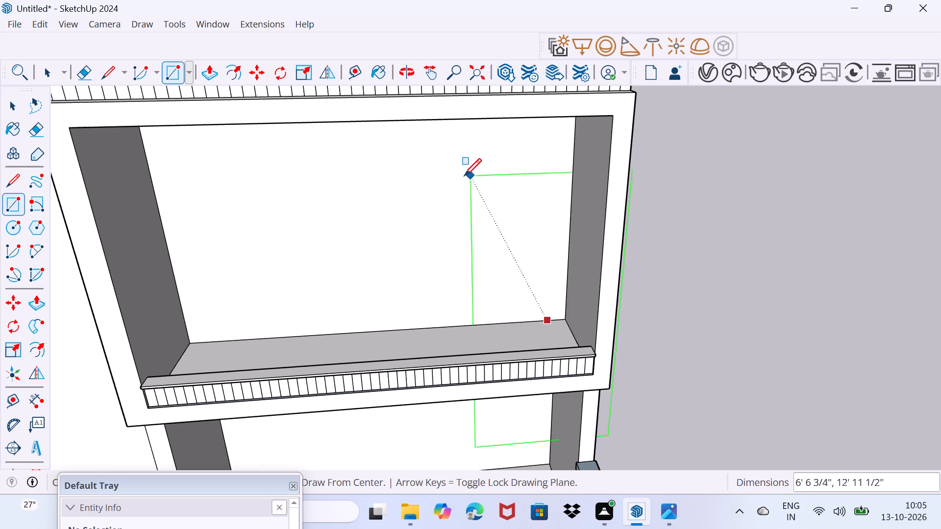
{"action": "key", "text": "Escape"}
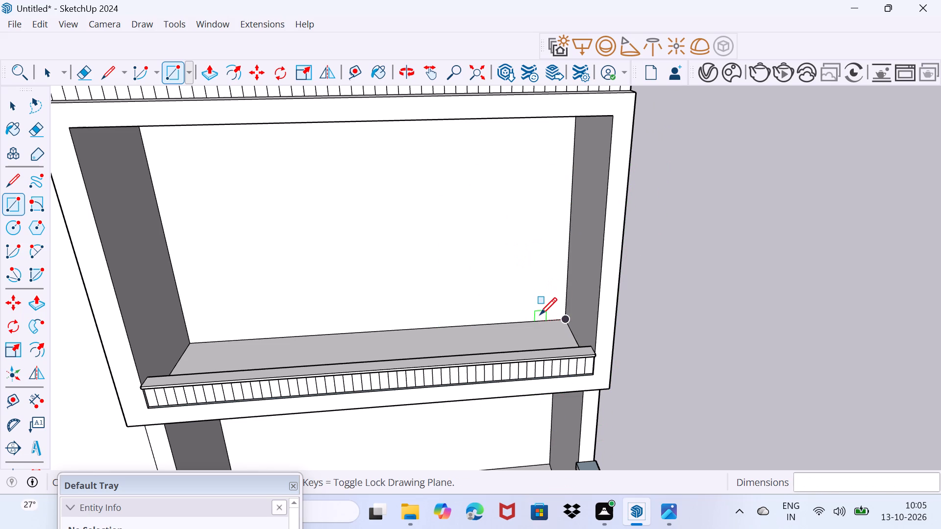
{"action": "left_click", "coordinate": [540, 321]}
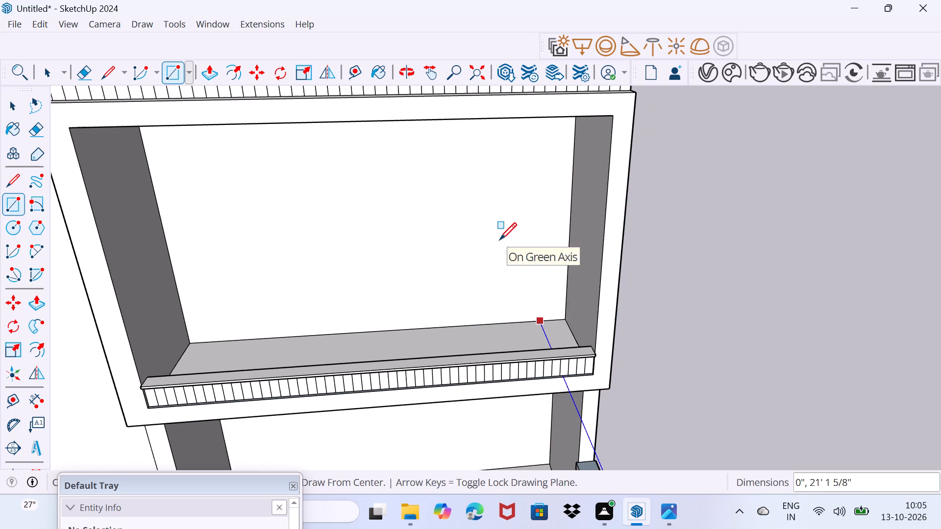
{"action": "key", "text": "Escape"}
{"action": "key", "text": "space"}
Draw a door rectangle about 3' 4" wide and 6' 10" high from the floor edge on the framed middle-floor balcony's back wall.
{"action": "key", "text": "r"}
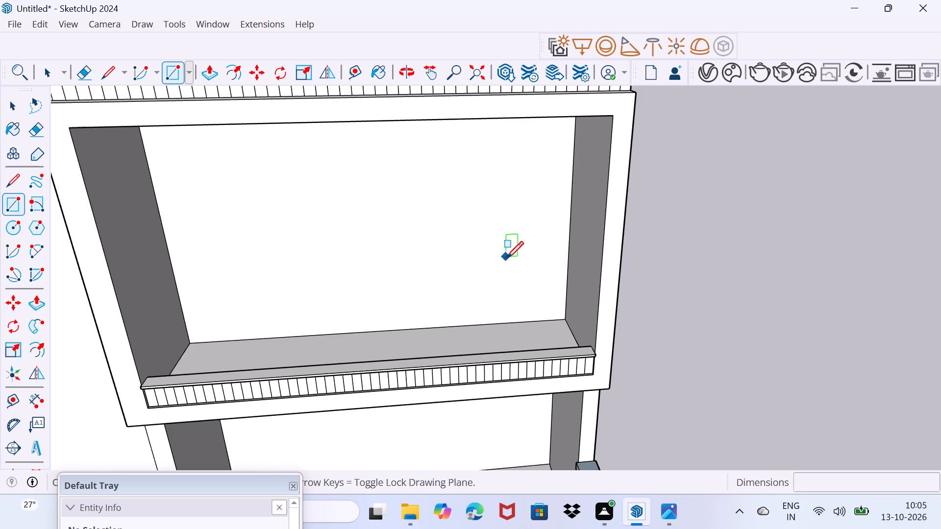
{"action": "left_click", "coordinate": [534, 324]}
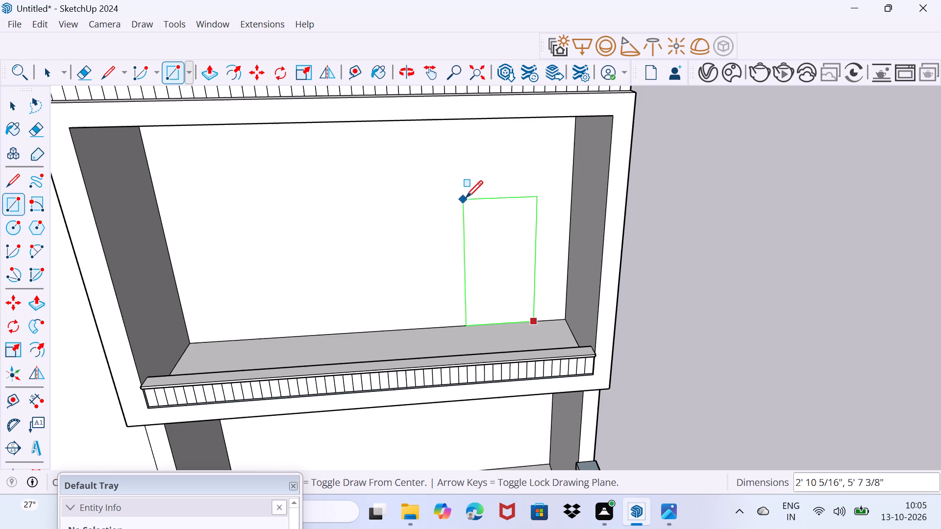
{"action": "left_click", "coordinate": [452, 167]}
{"action": "key", "text": "space"}
Draw a window rectangle about 2' 1" wide and 3' 8" high beside the door on the framed middle-floor balcony's back wall.
{"action": "scroll", "coordinate": [396, 232], "scroll_direction": "up", "scroll_amount": 1}
{"action": "key", "text": "r"}
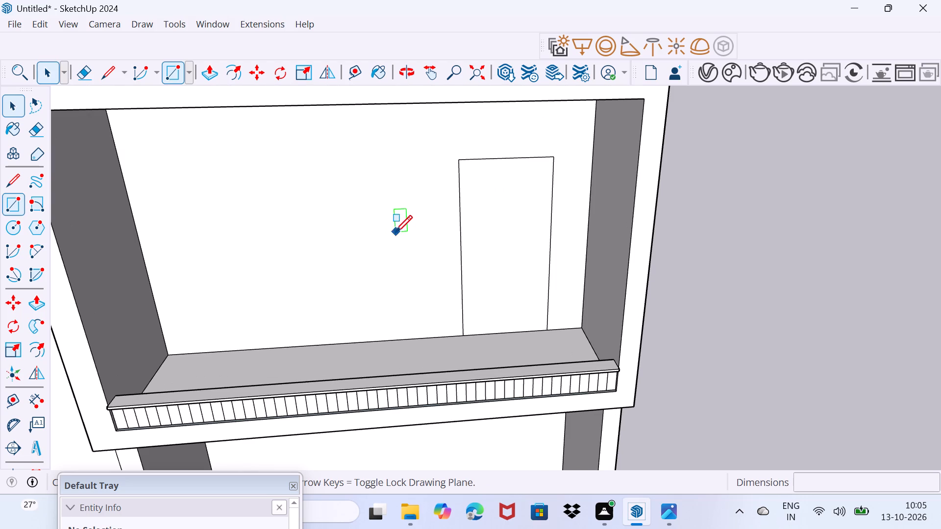
{"action": "left_click", "coordinate": [347, 160]}
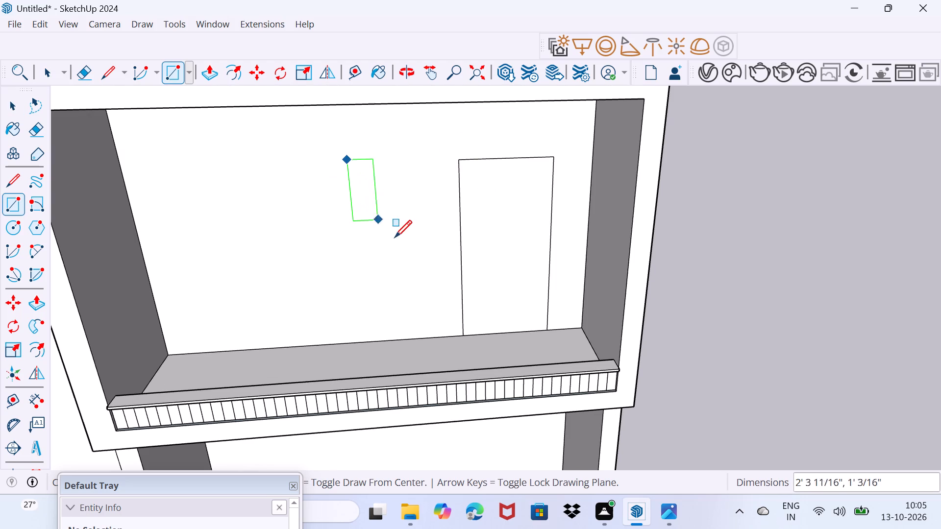
{"action": "left_click", "coordinate": [416, 258]}
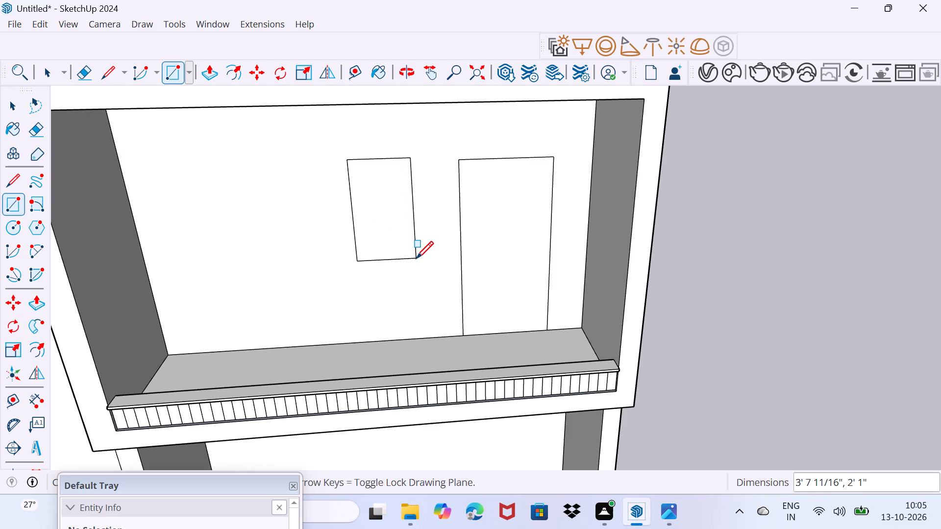
{"action": "key", "text": "space"}
Widen the window on the framed middle-floor balcony by moving its edge farthest from the door outward about 3' 1" along the red axis.
{"action": "left_click", "coordinate": [353, 228]}
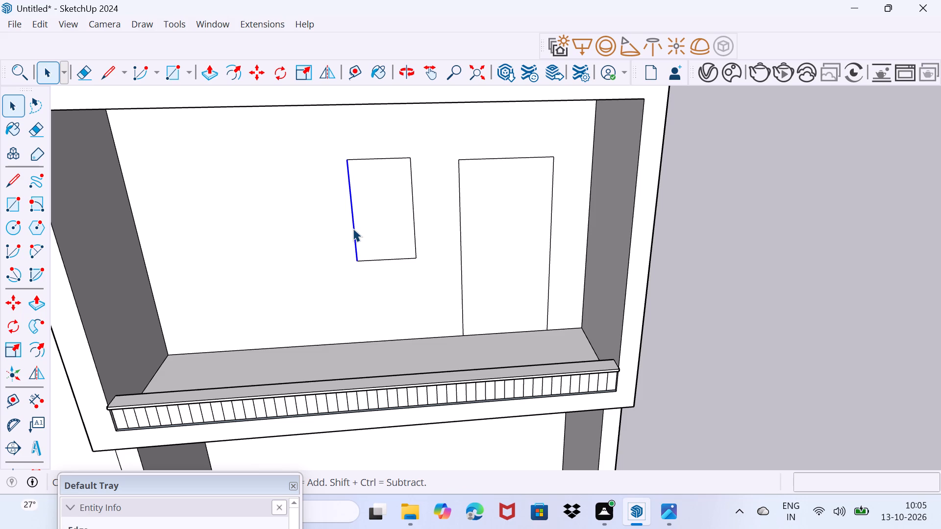
{"action": "key", "text": "m"}
{"action": "left_click", "coordinate": [353, 219]}
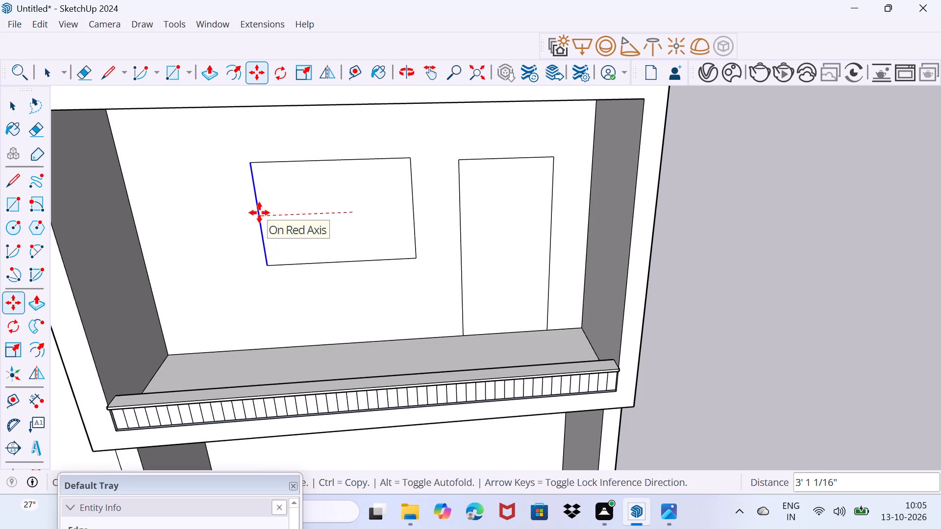
{"action": "left_click", "coordinate": [259, 213]}
{"action": "key", "text": "space"}
{"action": "left_click_drag", "start_coordinate": [288, 236], "coordinate": [303, 216]}
Push the door face on the slatted top-floor balcony's back wall inward to form a recess.
{"action": "scroll", "coordinate": [313, 200], "scroll_direction": "down", "scroll_amount": 5}
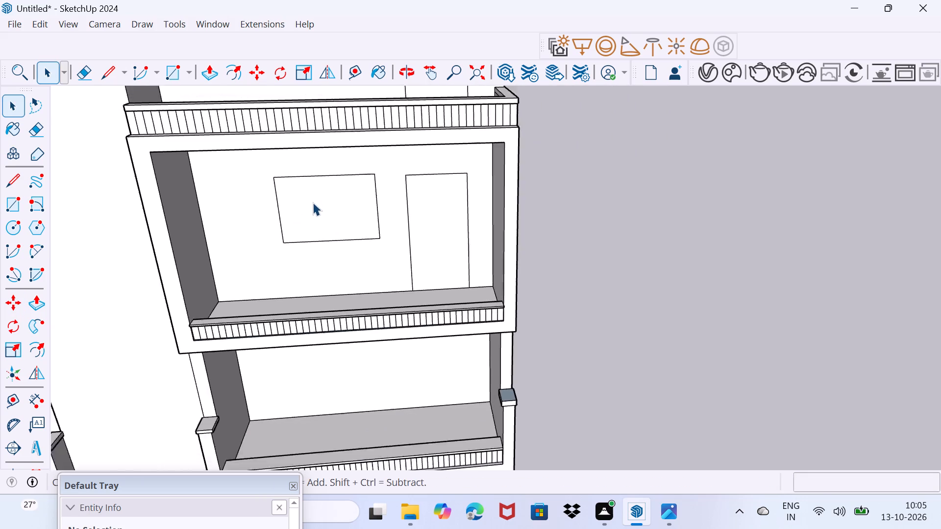
{"action": "scroll", "coordinate": [313, 202], "scroll_direction": "down", "scroll_amount": 12}
{"action": "scroll", "coordinate": [209, 235], "scroll_direction": "up", "scroll_amount": 3}
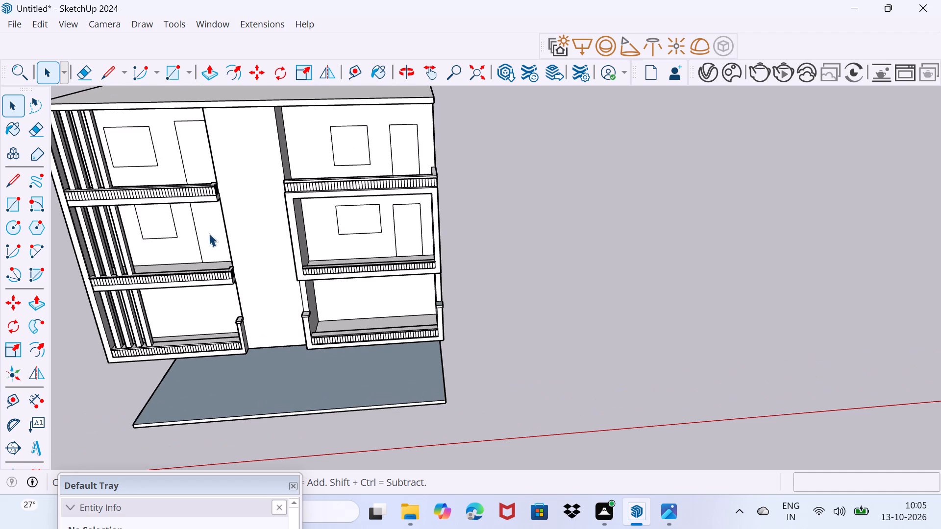
{"action": "middle_click_drag", "start_coordinate": [209, 233], "coordinate": [321, 272]}
{"action": "scroll", "coordinate": [295, 227], "scroll_direction": "up", "scroll_amount": 7}
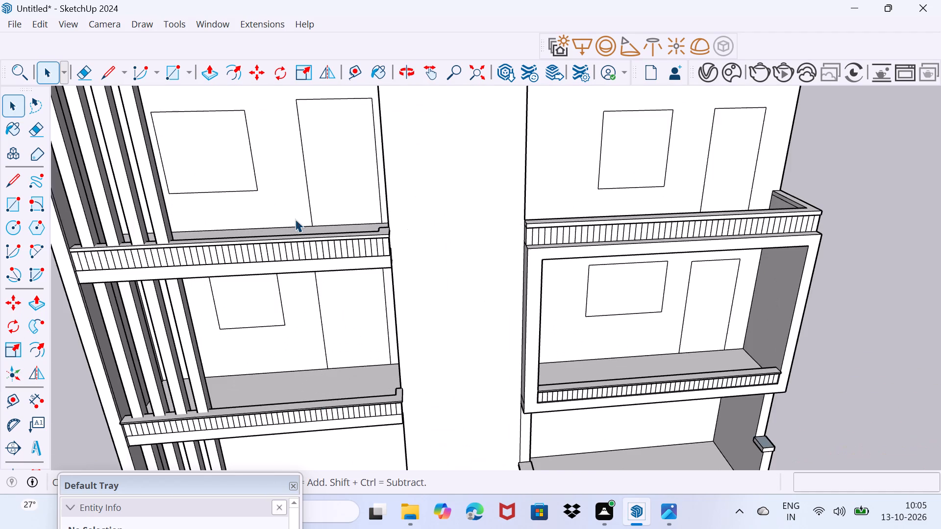
{"action": "middle_click_drag", "start_coordinate": [297, 219], "coordinate": [324, 231]}
{"action": "left_click", "coordinate": [332, 196]}
{"action": "key", "text": "p"}
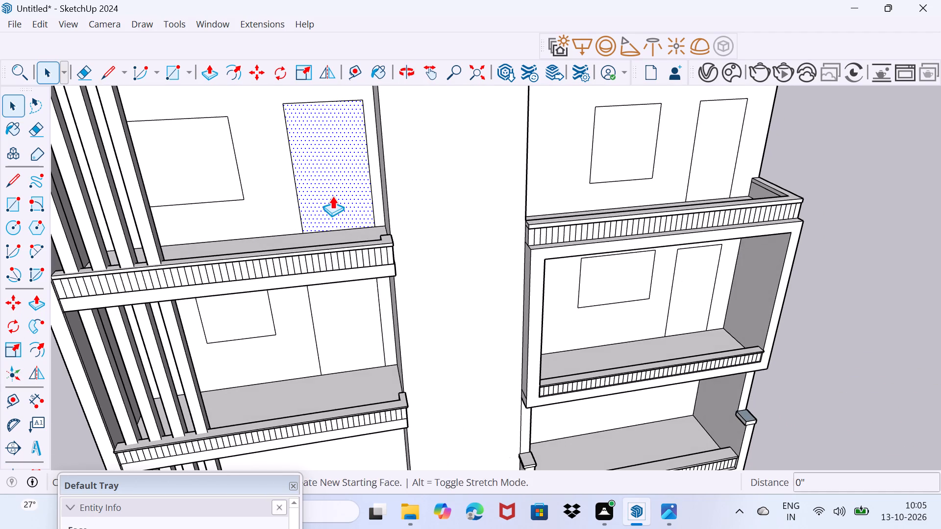
{"action": "left_click", "coordinate": [332, 196]}
{"action": "left_click", "coordinate": [325, 191]}
{"action": "key", "text": "space"}
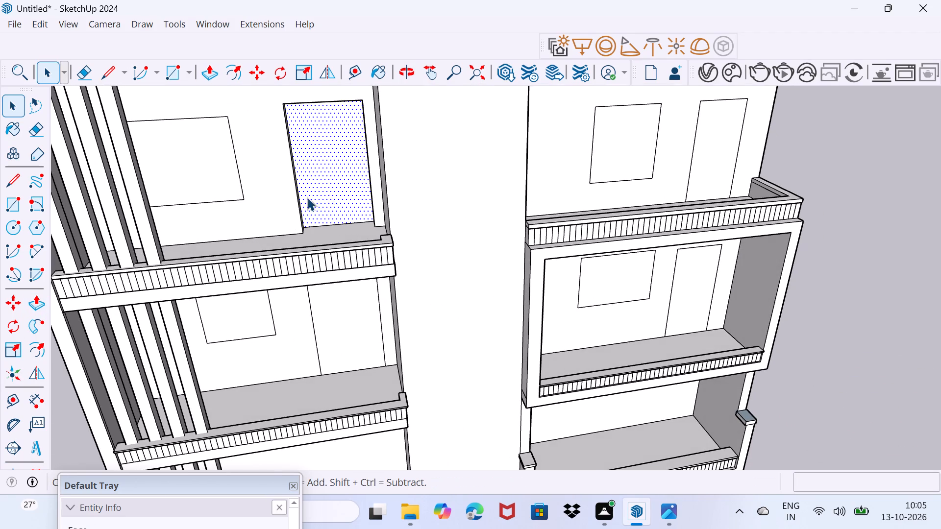
Push the window face on the slatted top-floor balcony's back wall inward to form a recess.
{"action": "left_click_drag", "start_coordinate": [193, 174], "coordinate": [198, 167]}
{"action": "left_click", "coordinate": [201, 160]}
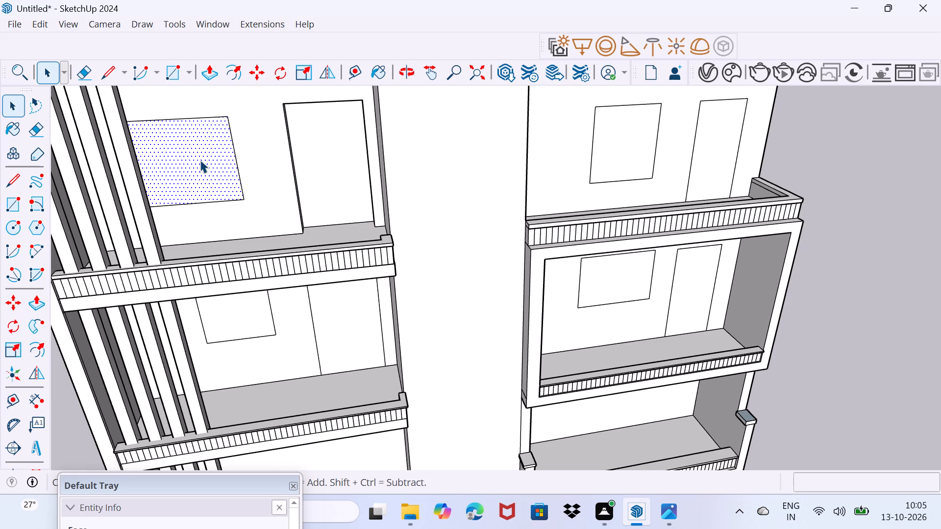
{"action": "key", "text": "p"}
{"action": "left_click", "coordinate": [200, 160]}
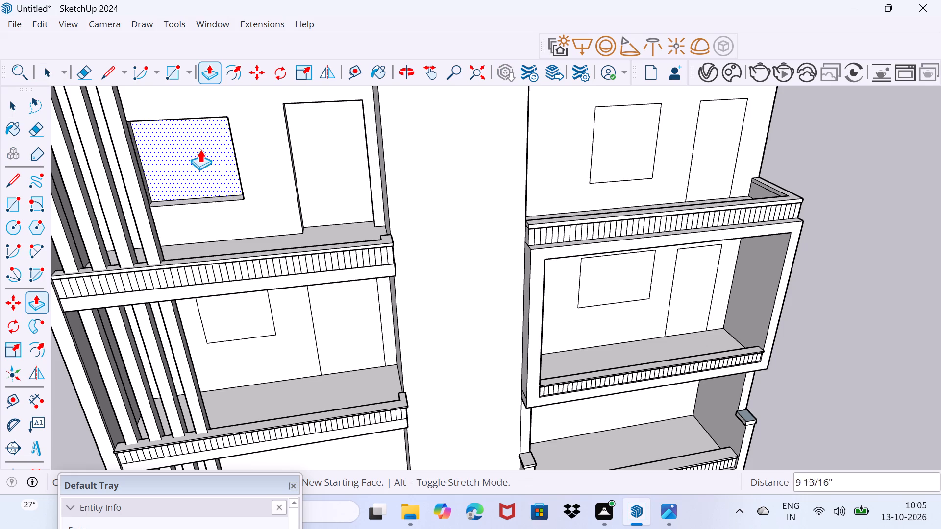
{"action": "left_click", "coordinate": [200, 146]}
{"action": "key", "text": "space"}
{"action": "left_click_drag", "start_coordinate": [207, 170], "coordinate": [214, 159]}
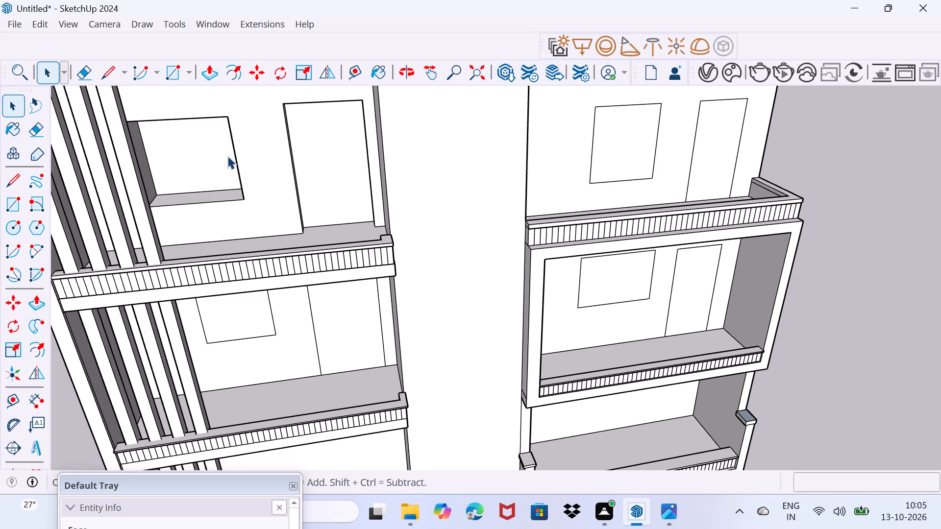
Push the window face on the unslatted top-floor balcony's back wall inward to form a recess.
{"action": "scroll", "coordinate": [233, 158], "scroll_direction": "down", "scroll_amount": 3}
{"action": "middle_click_drag", "start_coordinate": [328, 210], "coordinate": [356, 162]}
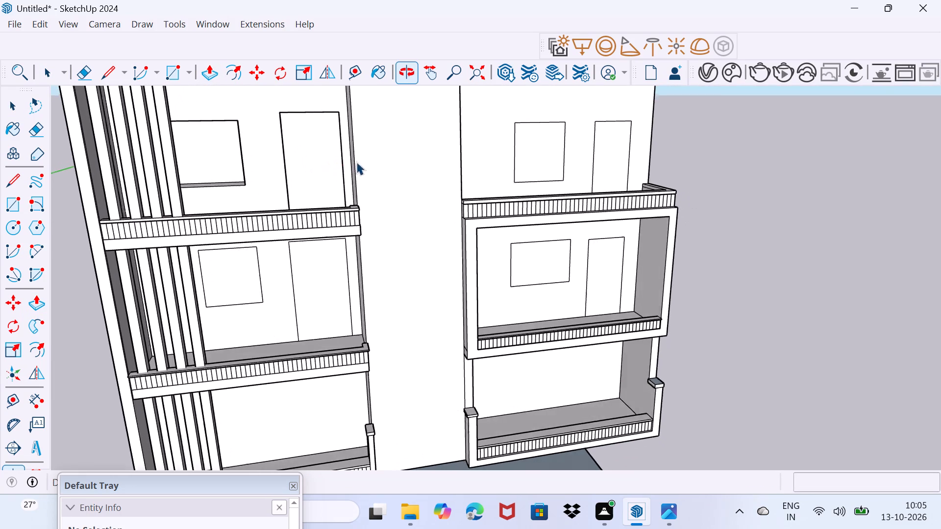
{"action": "middle_click_drag", "start_coordinate": [356, 162], "coordinate": [347, 164]}
{"action": "scroll", "coordinate": [553, 190], "scroll_direction": "up", "scroll_amount": 5}
{"action": "middle_click_drag", "start_coordinate": [540, 177], "coordinate": [407, 326]}
{"action": "scroll", "coordinate": [507, 276], "scroll_direction": "up", "scroll_amount": 2}
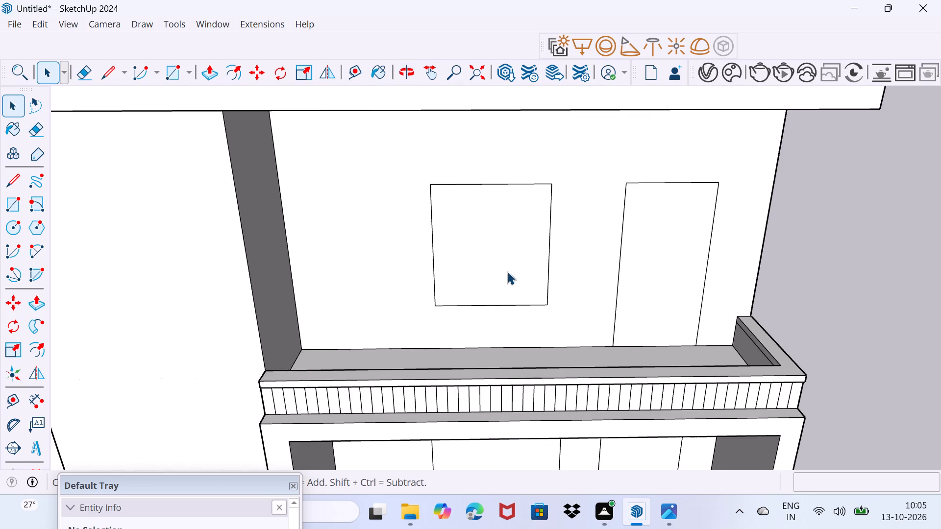
{"action": "middle_click_drag", "start_coordinate": [507, 271], "coordinate": [508, 252]}
{"action": "left_click", "coordinate": [496, 261]}
{"action": "key", "text": "p"}
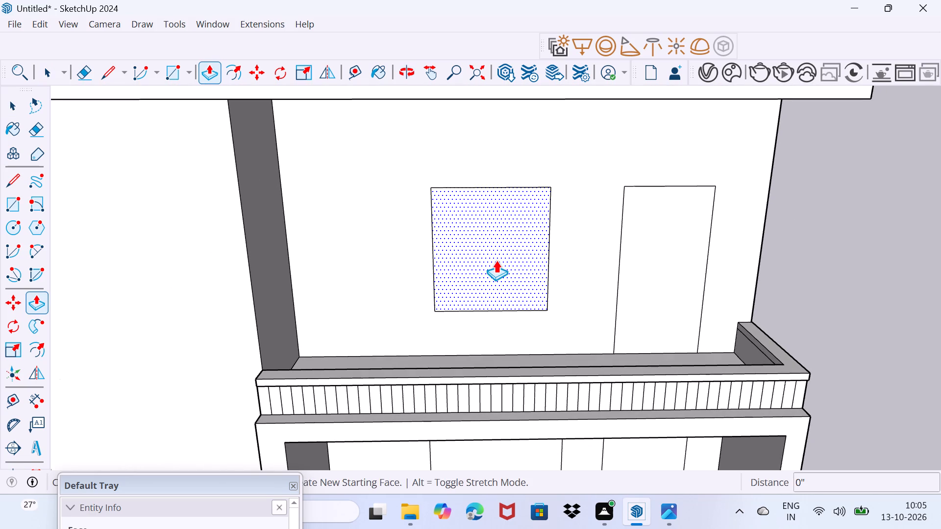
{"action": "left_click", "coordinate": [496, 260]}
{"action": "left_click", "coordinate": [494, 254]}
{"action": "key", "text": "space"}
{"action": "left_click_drag", "start_coordinate": [509, 273], "coordinate": [515, 261]}
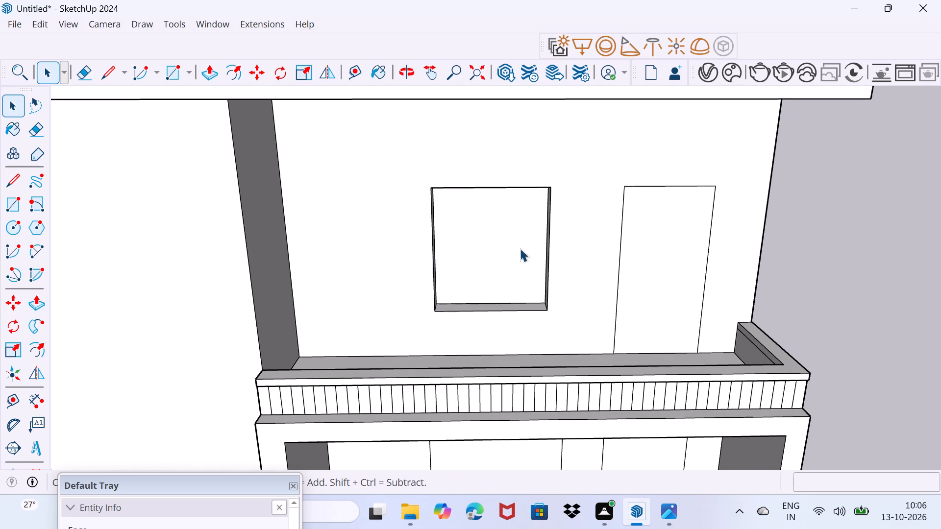
Push the door face on the unslatted top-floor balcony's back wall inward to form a recess.
{"action": "middle_click_drag", "start_coordinate": [555, 268], "coordinate": [470, 271]}
{"action": "left_click", "coordinate": [672, 297]}
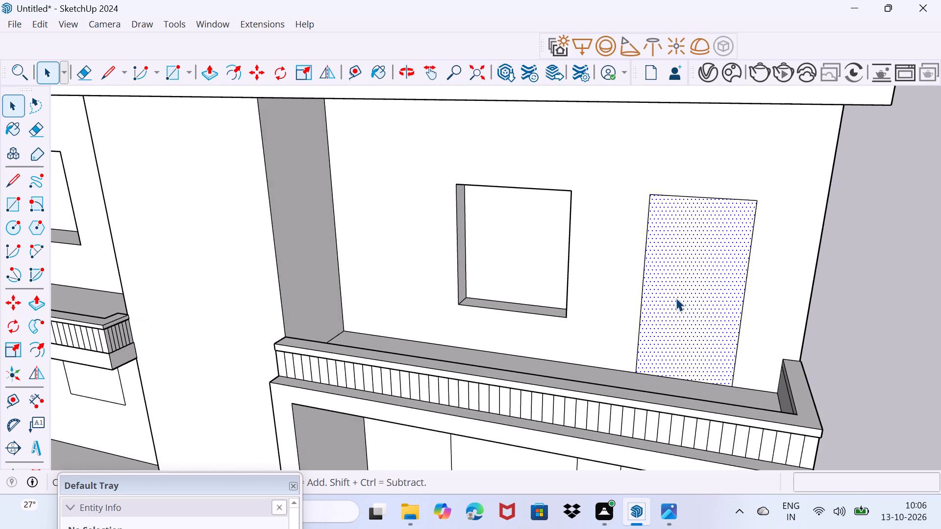
{"action": "key", "text": "p"}
{"action": "left_click", "coordinate": [677, 298]}
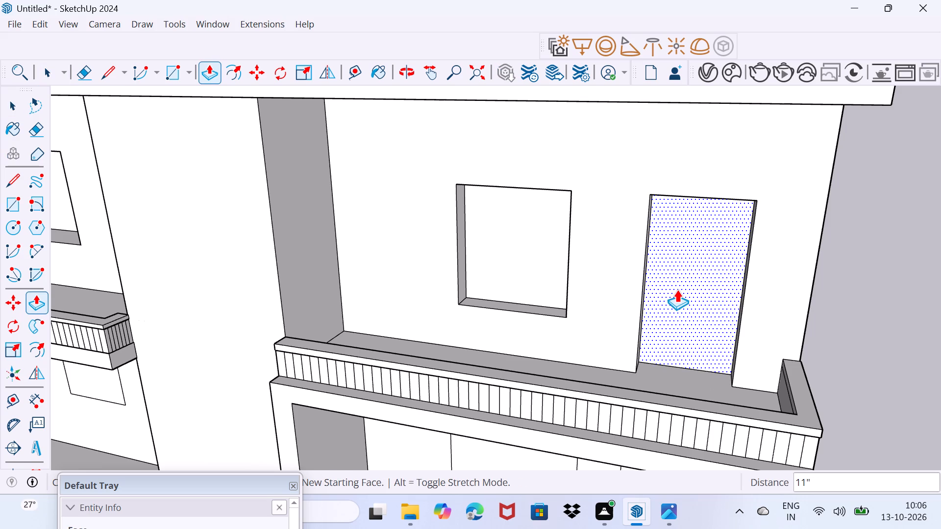
{"action": "left_click", "coordinate": [677, 289]}
{"action": "left_click", "coordinate": [674, 294]}
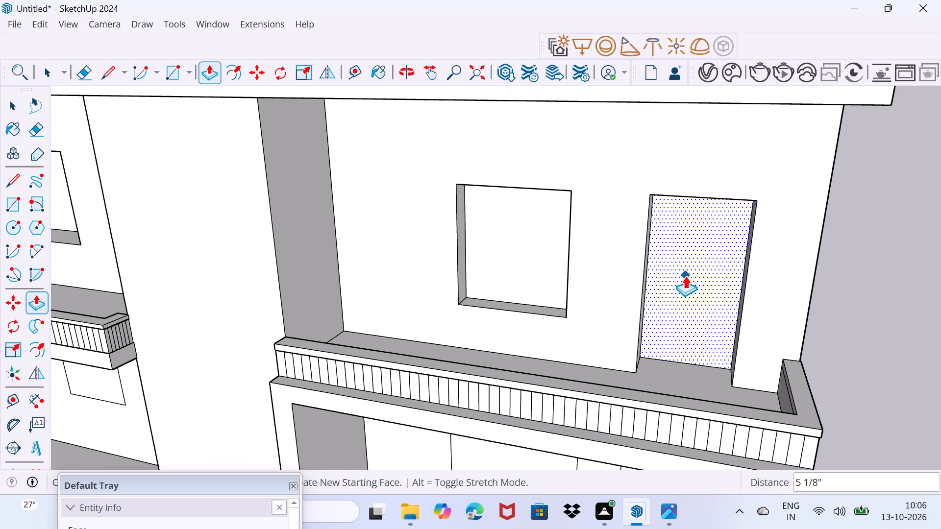
{"action": "key", "text": "space"}
{"action": "left_click_drag", "start_coordinate": [673, 303], "coordinate": [683, 291]}
Push the door face on the slatted middle-floor balcony's back wall inward to form a recess.
{"action": "scroll", "coordinate": [676, 265], "scroll_direction": "down", "scroll_amount": 3}
{"action": "middle_click_drag", "start_coordinate": [622, 306], "coordinate": [721, 282]}
{"action": "scroll", "coordinate": [714, 294], "scroll_direction": "down", "scroll_amount": 7}
{"action": "scroll", "coordinate": [452, 405], "scroll_direction": "up", "scroll_amount": 2}
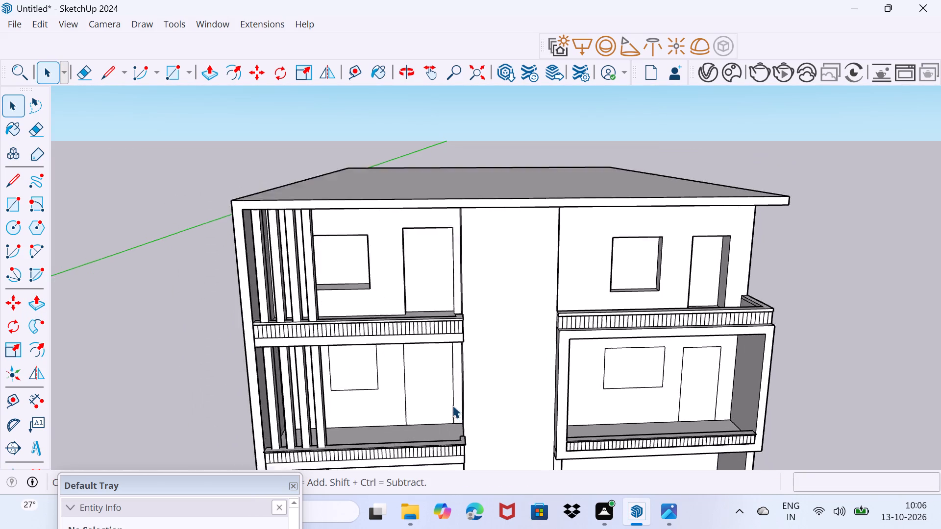
{"action": "scroll", "coordinate": [452, 405], "scroll_direction": "up", "scroll_amount": 2}
{"action": "middle_click_drag", "start_coordinate": [433, 400], "coordinate": [411, 368]}
{"action": "scroll", "coordinate": [377, 374], "scroll_direction": "up", "scroll_amount": 3}
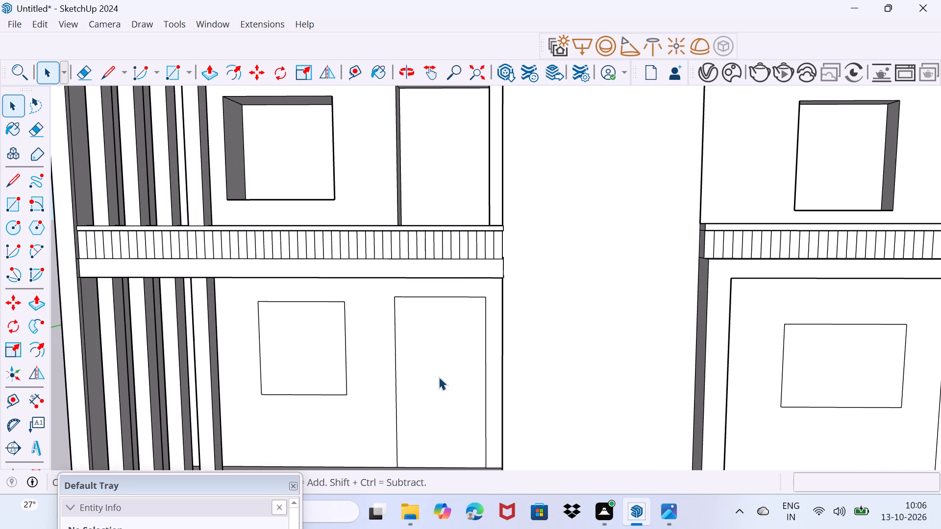
{"action": "left_click", "coordinate": [439, 377]}
{"action": "key", "text": "p"}
{"action": "left_click", "coordinate": [437, 377]}
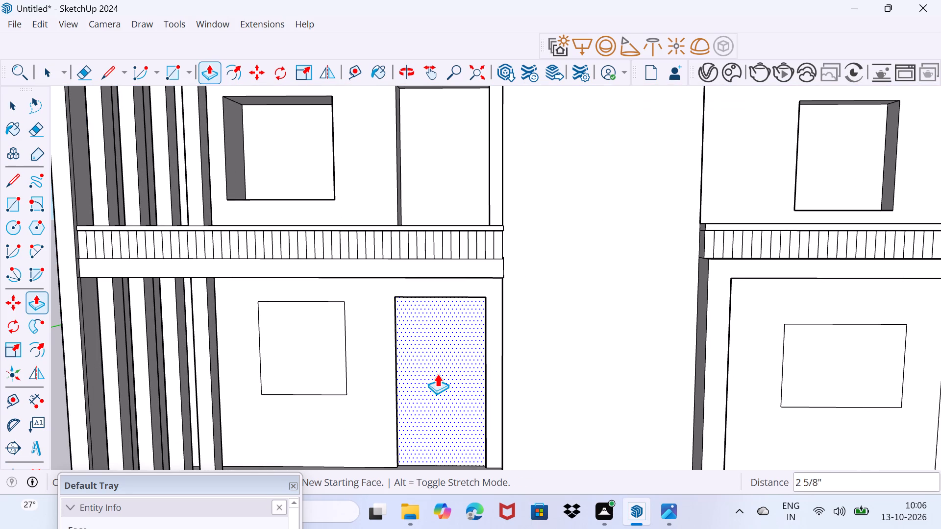
{"action": "left_click", "coordinate": [435, 365]}
{"action": "key", "text": "space"}
{"action": "left_click_drag", "start_coordinate": [421, 377], "coordinate": [439, 361]}
Push the window face on the slatted middle-floor balcony's back wall inward to form a recess.
{"action": "left_click", "coordinate": [290, 351]}
{"action": "key", "text": "p"}
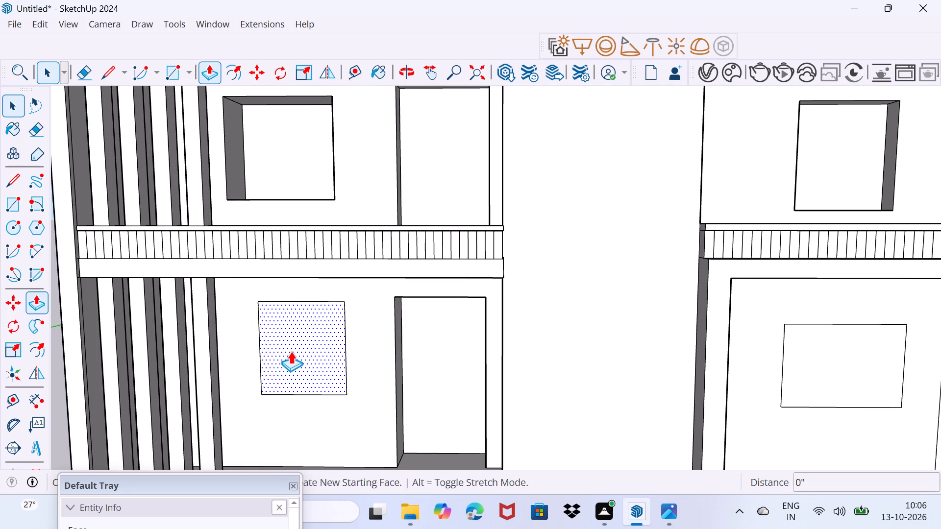
{"action": "left_click", "coordinate": [291, 351]}
{"action": "left_click", "coordinate": [296, 345]}
{"action": "key", "text": "space"}
{"action": "left_click_drag", "start_coordinate": [299, 360], "coordinate": [319, 342]}
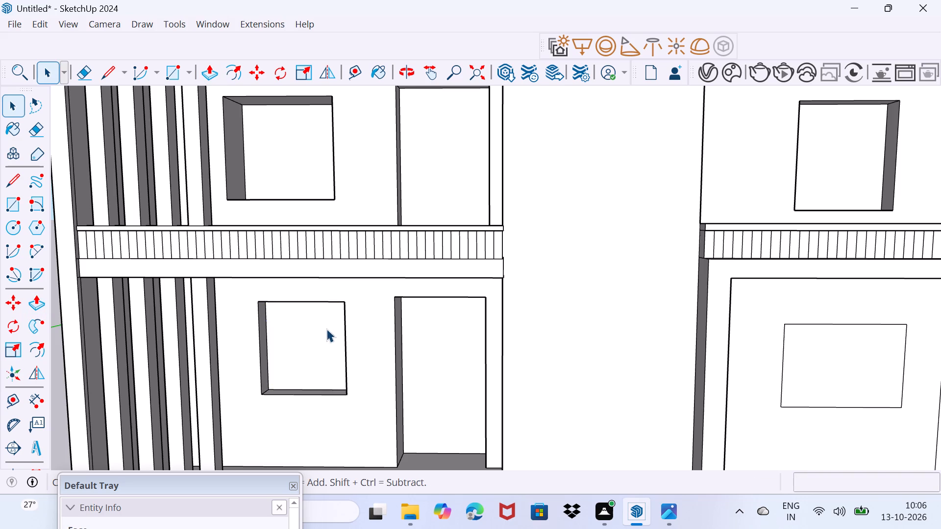
Push the widened window face on the framed middle-floor balcony's back wall inward to form a recess.
{"action": "scroll", "coordinate": [322, 334], "scroll_direction": "down", "scroll_amount": 7}
{"action": "middle_click_drag", "start_coordinate": [442, 383], "coordinate": [230, 340], "text": "shift"}
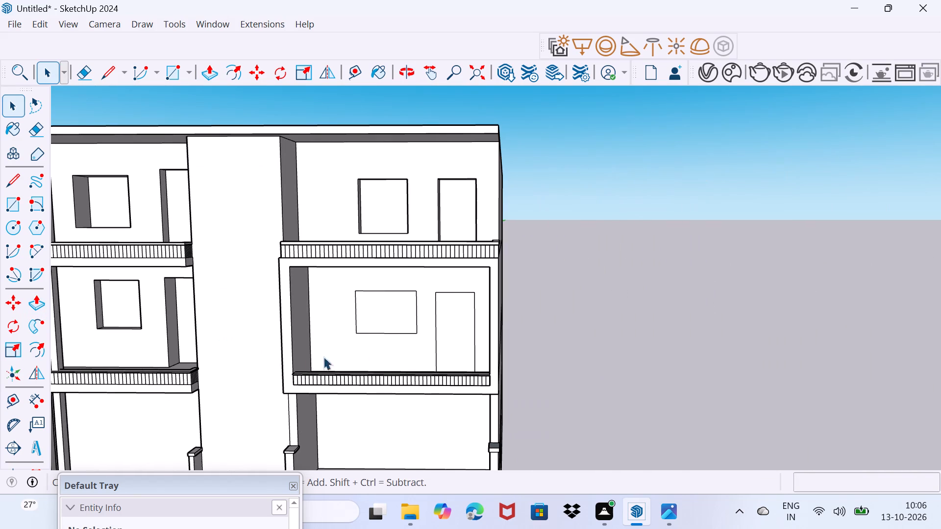
{"action": "left_click", "coordinate": [393, 313]}
{"action": "key", "text": "p"}
{"action": "left_click", "coordinate": [394, 313]}
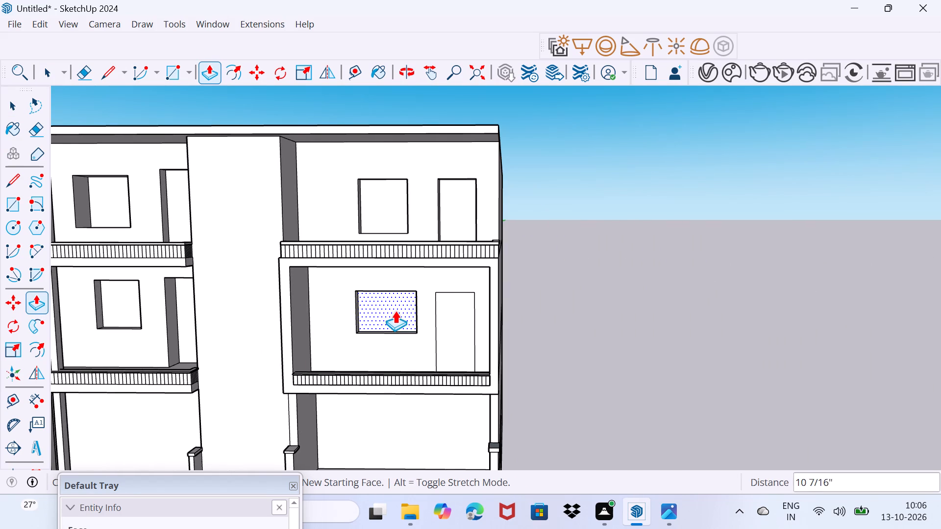
{"action": "left_click", "coordinate": [395, 309]}
{"action": "left_click", "coordinate": [392, 305]}
{"action": "key", "text": "space"}
Push the sill face of the framed middle-floor balcony's window recess downward to make the opening taller.
{"action": "scroll", "coordinate": [387, 318], "scroll_direction": "up", "scroll_amount": 3}
{"action": "middle_click_drag", "start_coordinate": [387, 318], "coordinate": [408, 377]}
{"action": "left_click_drag", "start_coordinate": [384, 349], "coordinate": [388, 342]}
{"action": "scroll", "coordinate": [386, 334], "scroll_direction": "up", "scroll_amount": 5}
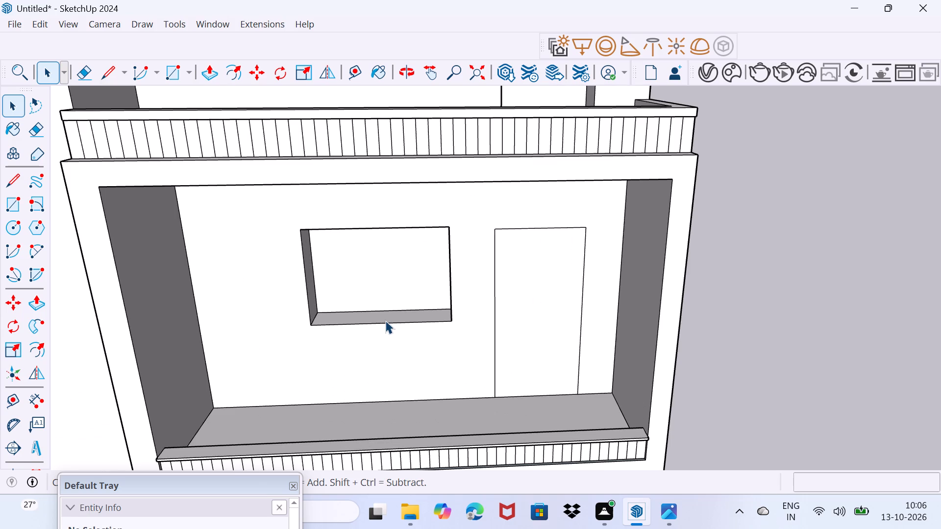
{"action": "left_click", "coordinate": [385, 314]}
{"action": "key", "text": "p"}
{"action": "left_click", "coordinate": [385, 314]}
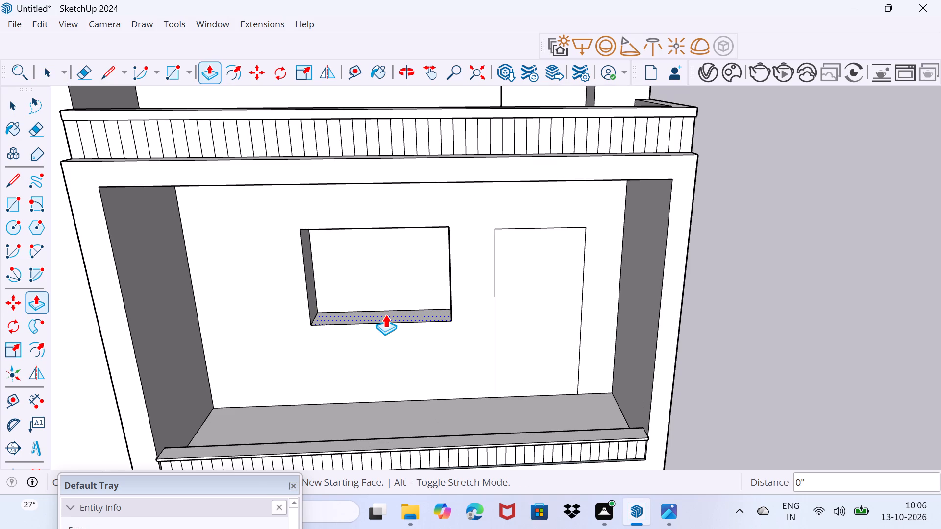
{"action": "left_click", "coordinate": [385, 335]}
{"action": "key", "text": "space"}
{"action": "left_click_drag", "start_coordinate": [384, 337], "coordinate": [390, 331]}
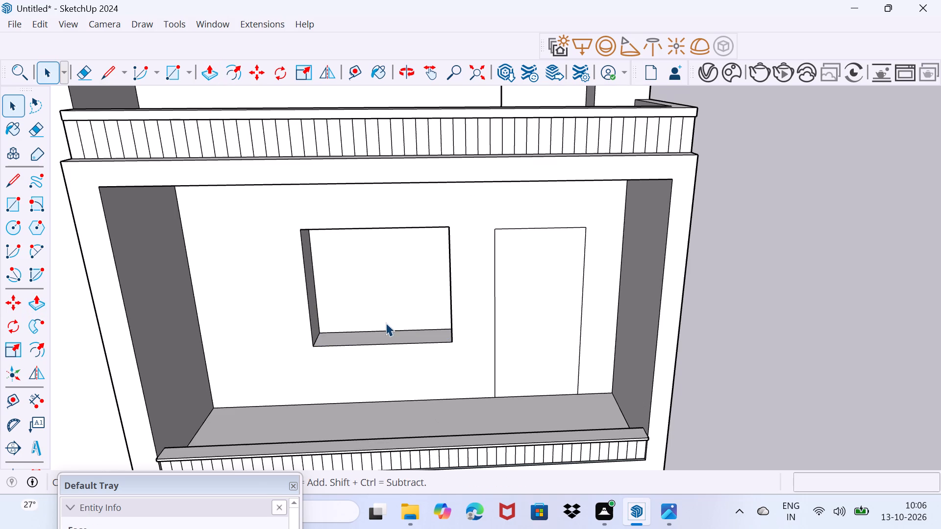
Push the door face on the framed middle-floor balcony's back wall inward to form a recess.
{"action": "scroll", "coordinate": [431, 313], "scroll_direction": "down", "scroll_amount": 1}
{"action": "left_click", "coordinate": [528, 316]}
{"action": "key", "text": "p"}
{"action": "left_click", "coordinate": [529, 316]}
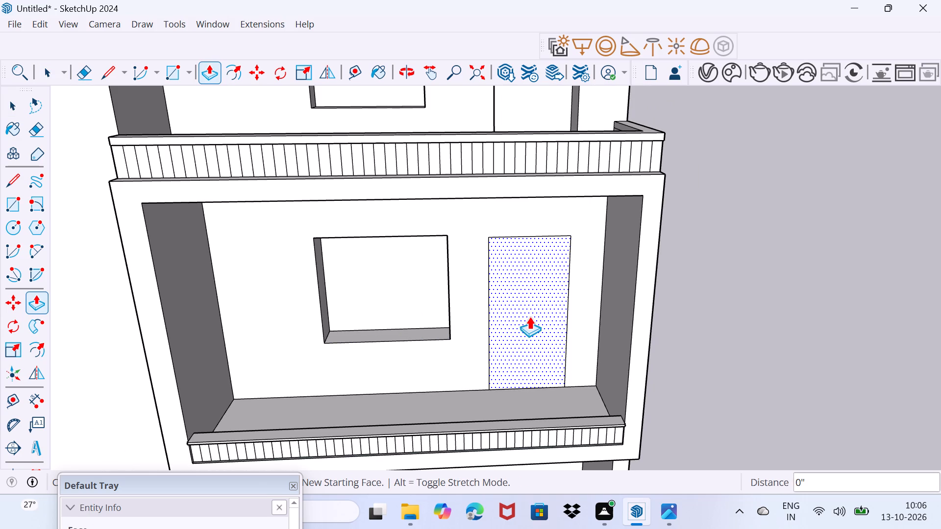
{"action": "left_click", "coordinate": [515, 307]}
{"action": "key", "text": "space"}
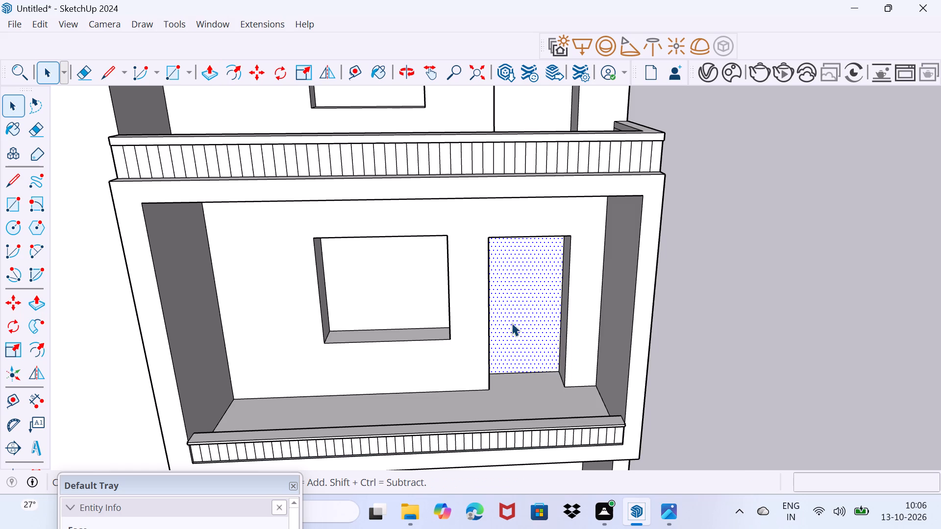
{"action": "left_click_drag", "start_coordinate": [506, 349], "coordinate": [516, 338]}
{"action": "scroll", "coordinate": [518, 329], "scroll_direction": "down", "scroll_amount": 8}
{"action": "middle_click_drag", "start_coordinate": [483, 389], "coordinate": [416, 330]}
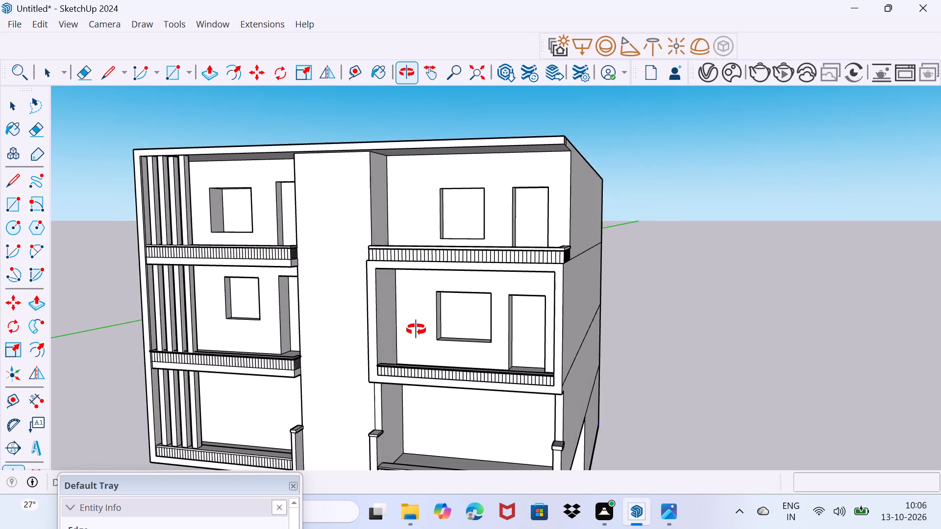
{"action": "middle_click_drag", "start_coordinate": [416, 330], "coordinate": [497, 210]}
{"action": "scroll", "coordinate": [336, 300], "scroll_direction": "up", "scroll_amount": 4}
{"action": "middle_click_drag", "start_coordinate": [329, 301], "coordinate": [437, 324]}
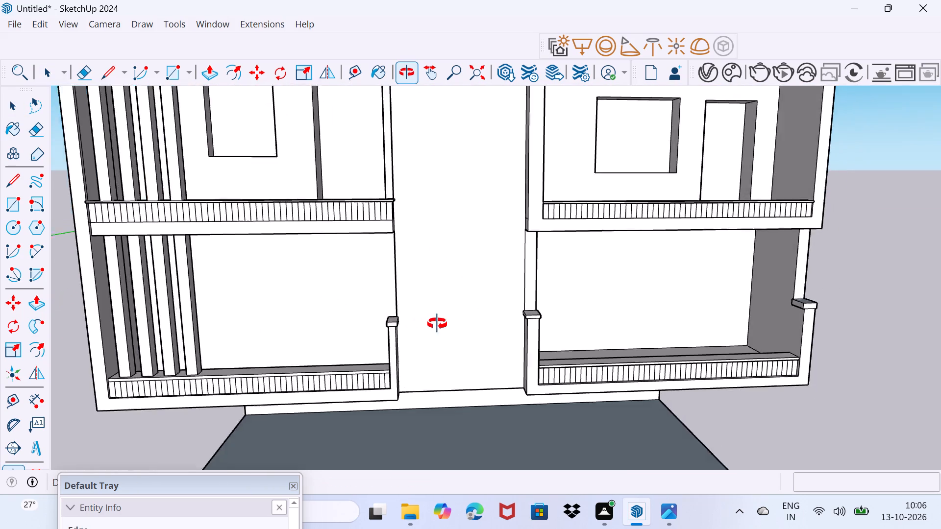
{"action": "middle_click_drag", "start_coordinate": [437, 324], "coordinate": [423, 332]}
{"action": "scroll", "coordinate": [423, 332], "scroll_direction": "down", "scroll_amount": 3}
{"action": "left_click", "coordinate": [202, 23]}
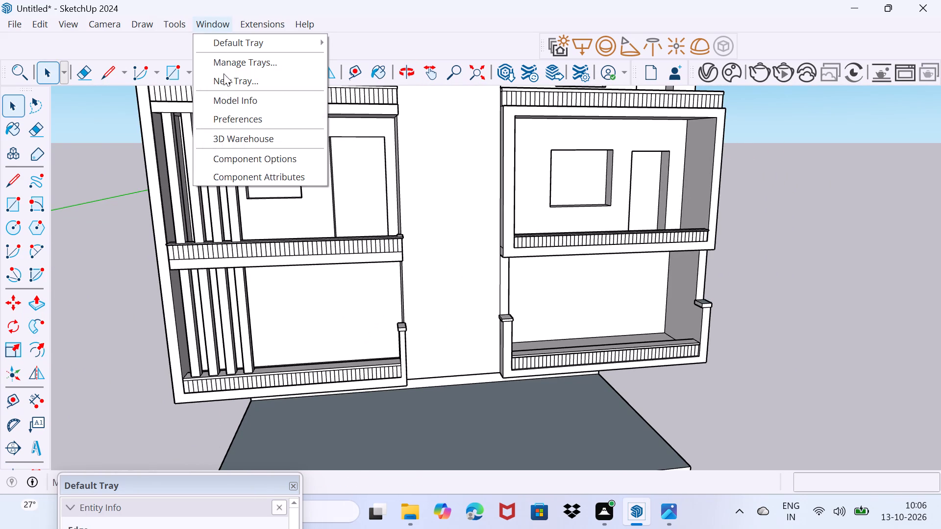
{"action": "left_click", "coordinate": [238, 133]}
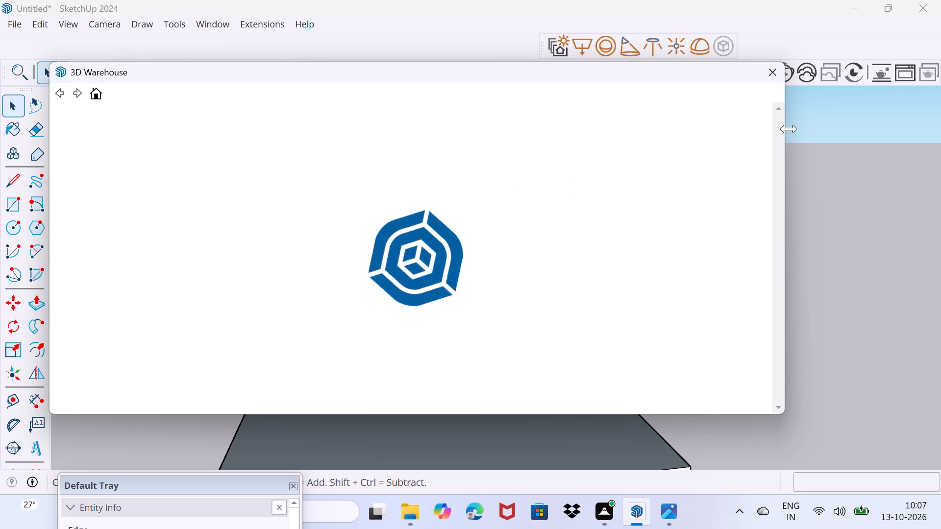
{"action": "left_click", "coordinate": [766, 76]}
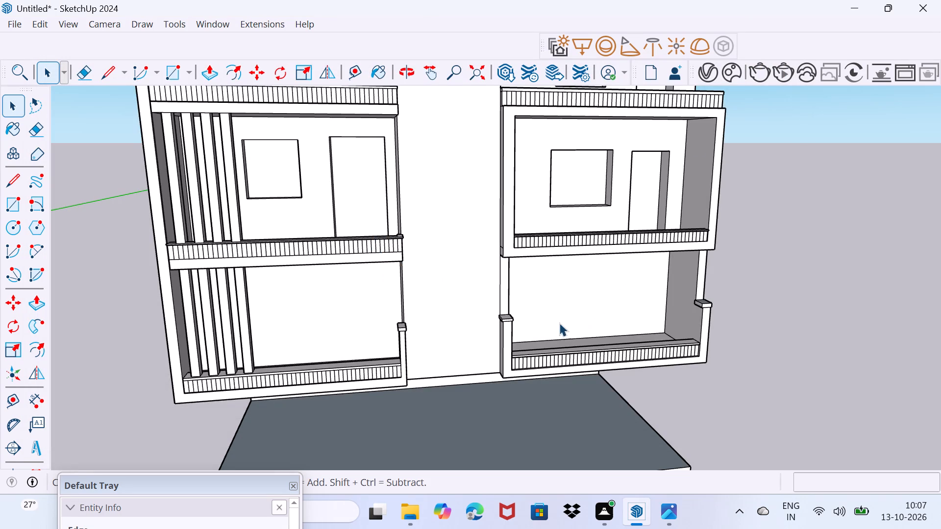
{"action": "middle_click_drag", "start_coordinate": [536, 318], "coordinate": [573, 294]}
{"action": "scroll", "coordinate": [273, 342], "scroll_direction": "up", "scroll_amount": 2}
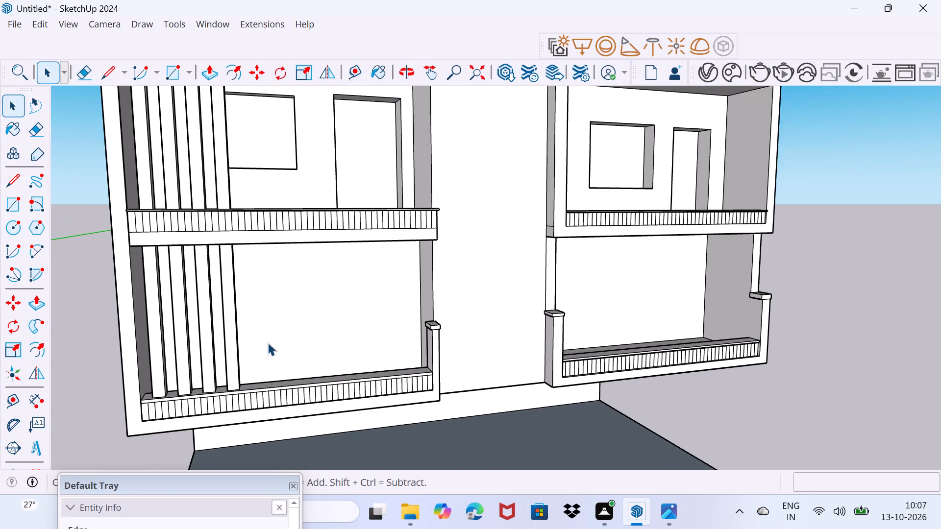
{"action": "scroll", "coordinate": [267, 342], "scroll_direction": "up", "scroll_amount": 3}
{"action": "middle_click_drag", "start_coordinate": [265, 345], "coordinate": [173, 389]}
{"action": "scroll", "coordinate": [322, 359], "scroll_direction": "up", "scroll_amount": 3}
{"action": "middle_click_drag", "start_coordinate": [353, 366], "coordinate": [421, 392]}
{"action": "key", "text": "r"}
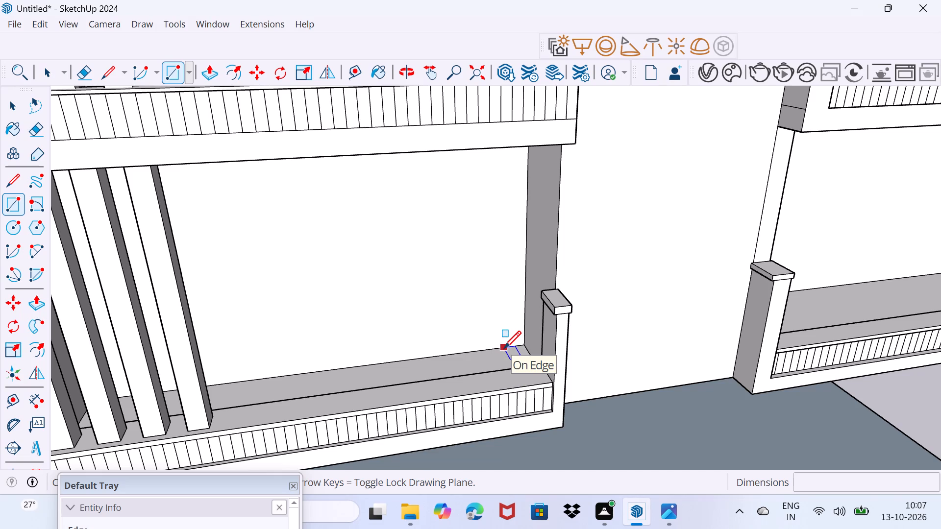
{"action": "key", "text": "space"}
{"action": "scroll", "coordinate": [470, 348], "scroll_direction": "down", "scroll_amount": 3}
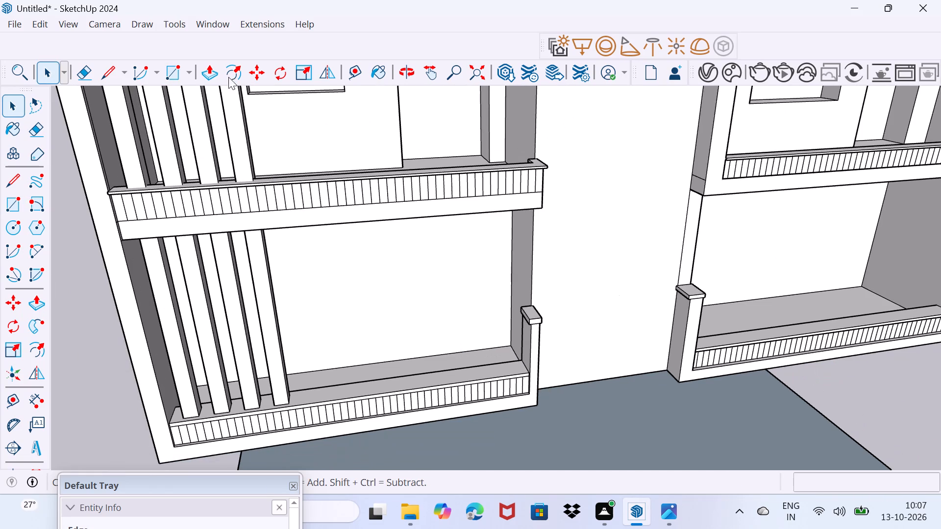
Open 3D Warehouse and search its content for "window".
{"action": "left_click", "coordinate": [214, 21]}
{"action": "left_click", "coordinate": [253, 144]}
{"action": "left_click", "coordinate": [219, 30]}
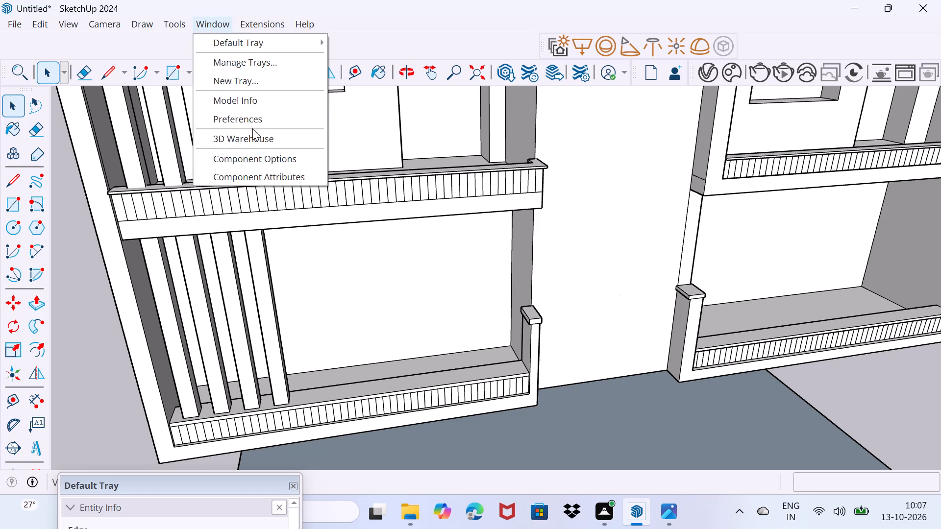
{"action": "left_click", "coordinate": [255, 136]}
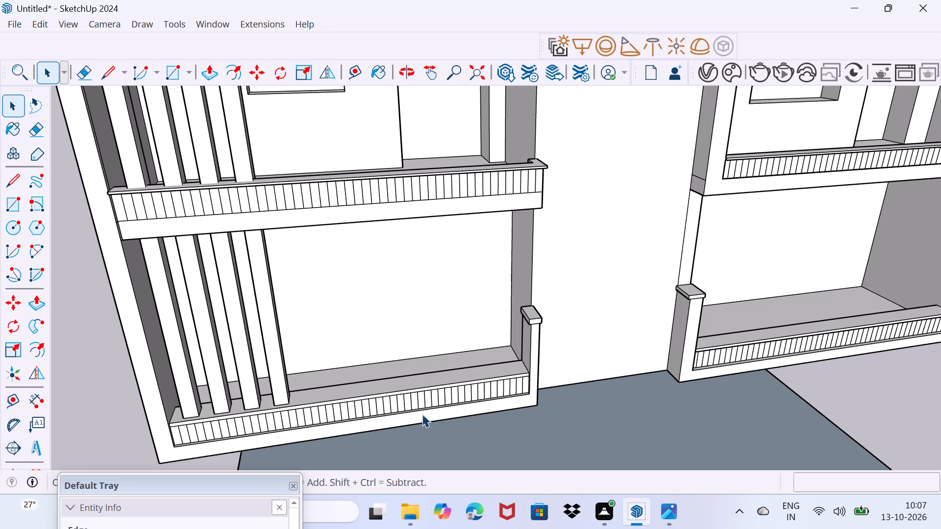
{"action": "left_click_drag", "start_coordinate": [269, 481], "coordinate": [310, 494]}
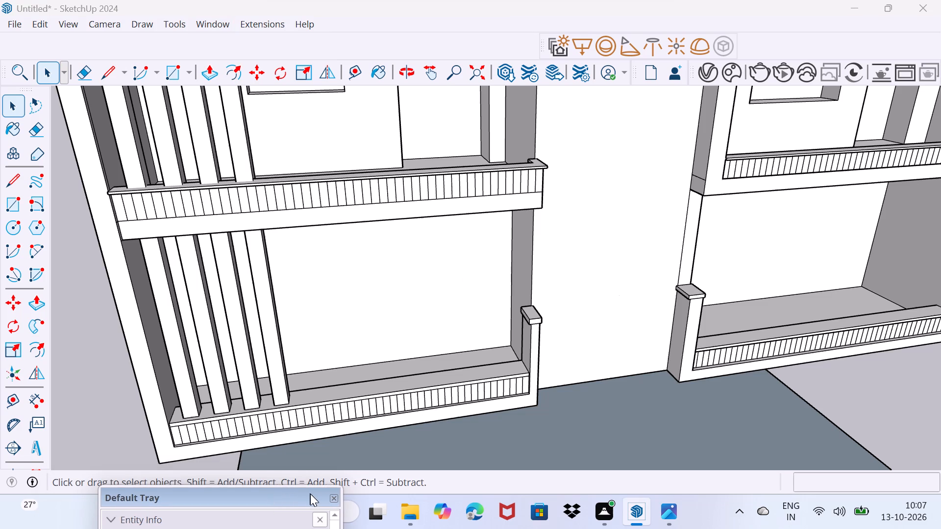
{"action": "left_click_drag", "start_coordinate": [310, 494], "coordinate": [316, 493]}
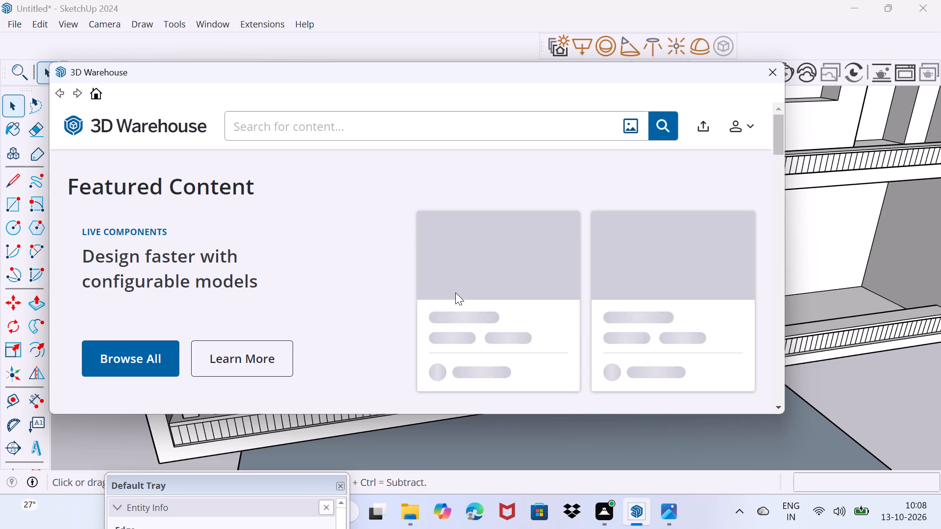
{"action": "scroll", "coordinate": [450, 284], "scroll_direction": "down", "scroll_amount": 5}
{"action": "scroll", "coordinate": [446, 280], "scroll_direction": "up", "scroll_amount": 4}
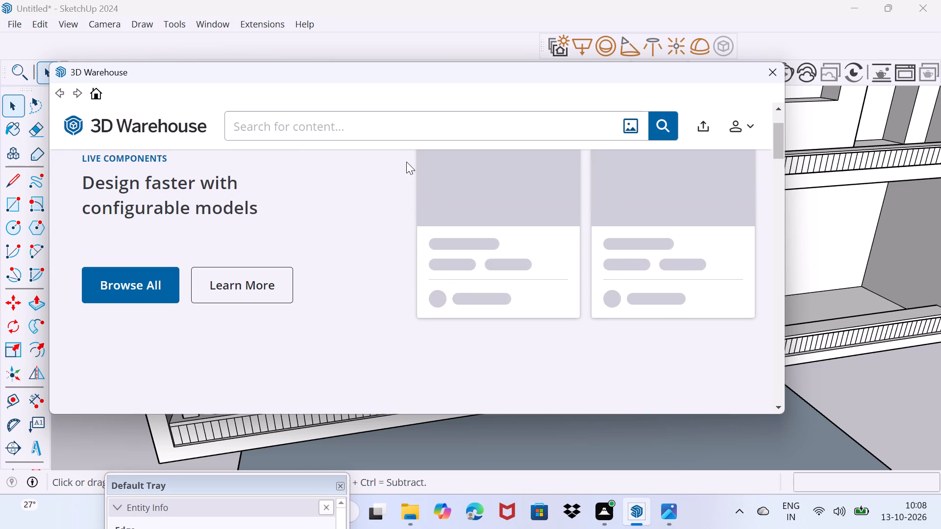
{"action": "left_click", "coordinate": [406, 129]}
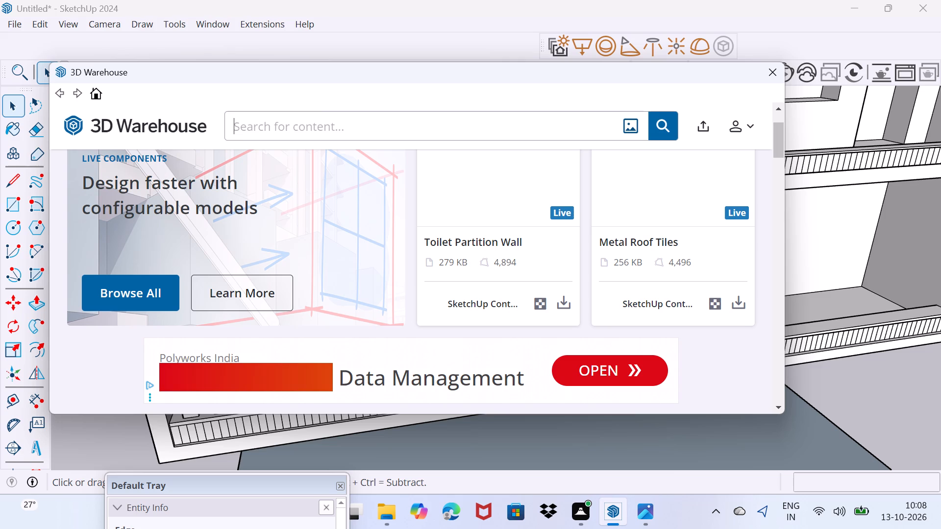
{"action": "key", "text": "w"}
{"action": "type", "text": "indow"}
{"action": "key", "text": "Return"}
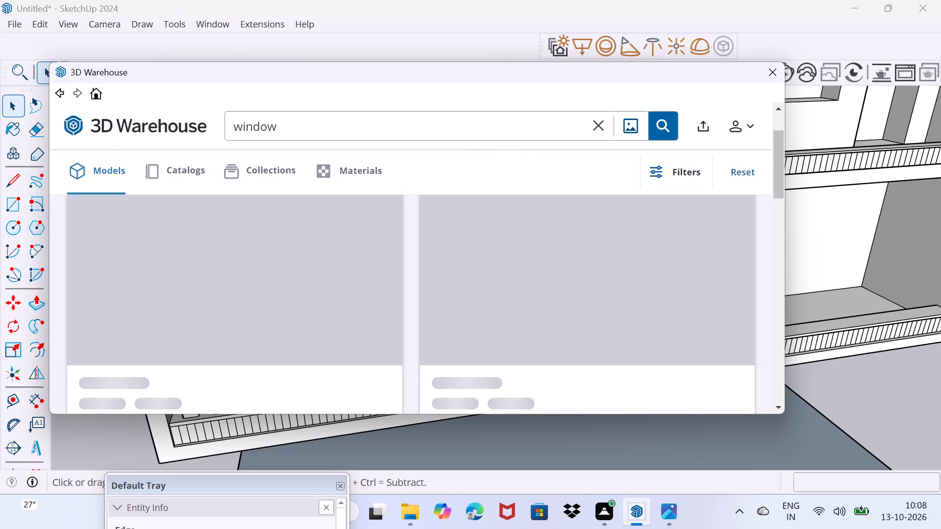
Browse the window models in the 3D Warehouse search results for one that suits the balcony openings.
{"action": "scroll", "coordinate": [372, 319], "scroll_direction": "down", "scroll_amount": 2}
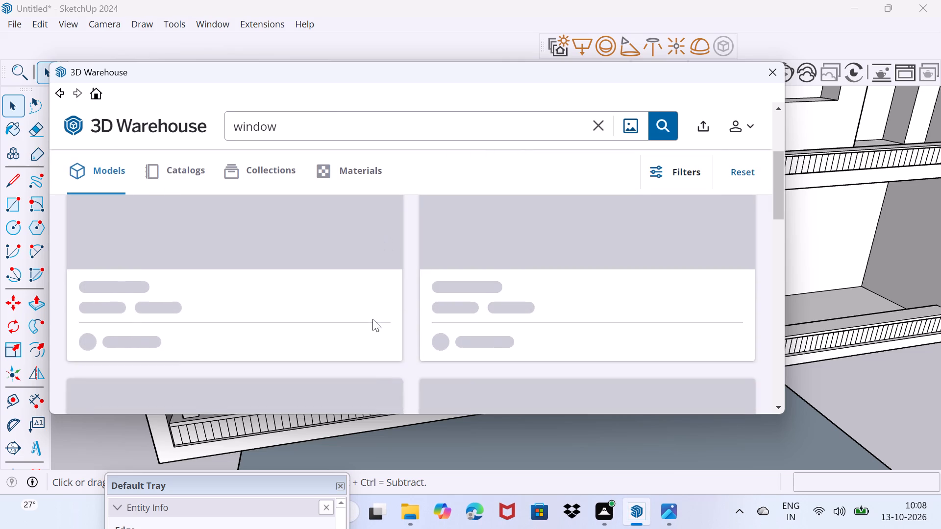
{"action": "scroll", "coordinate": [372, 319], "scroll_direction": "down", "scroll_amount": 1}
{"action": "scroll", "coordinate": [372, 319], "scroll_direction": "up", "scroll_amount": 4}
{"action": "scroll", "coordinate": [372, 319], "scroll_direction": "down", "scroll_amount": 6}
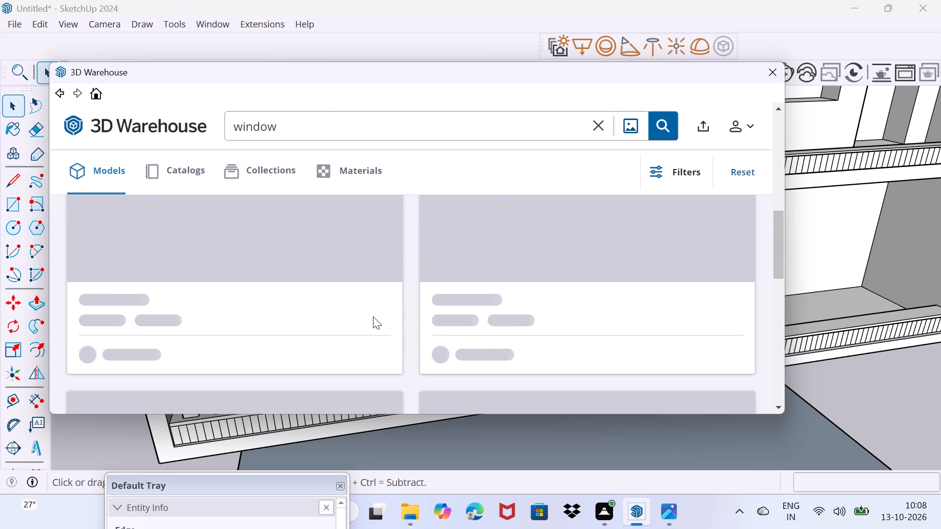
{"action": "scroll", "coordinate": [373, 316], "scroll_direction": "up", "scroll_amount": 3}
{"action": "scroll", "coordinate": [373, 316], "scroll_direction": "down", "scroll_amount": 6}
{"action": "scroll", "coordinate": [373, 314], "scroll_direction": "up", "scroll_amount": 4}
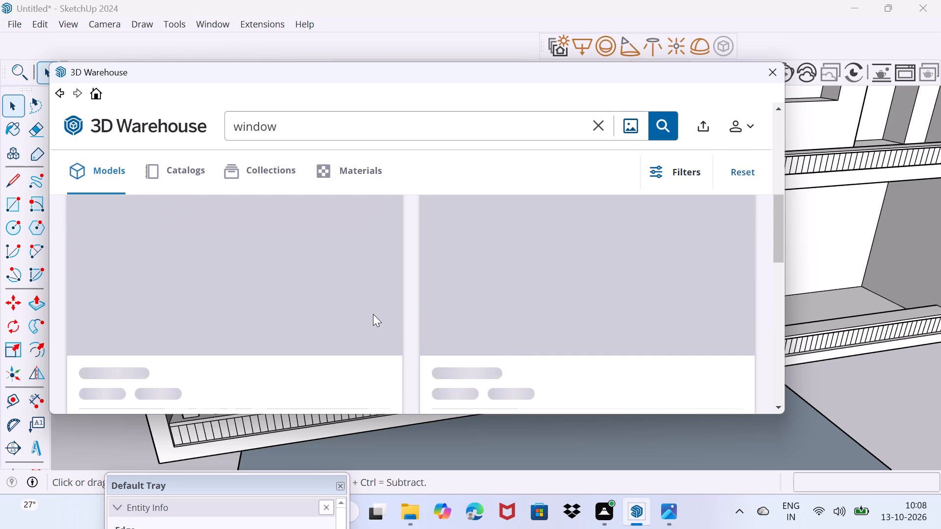
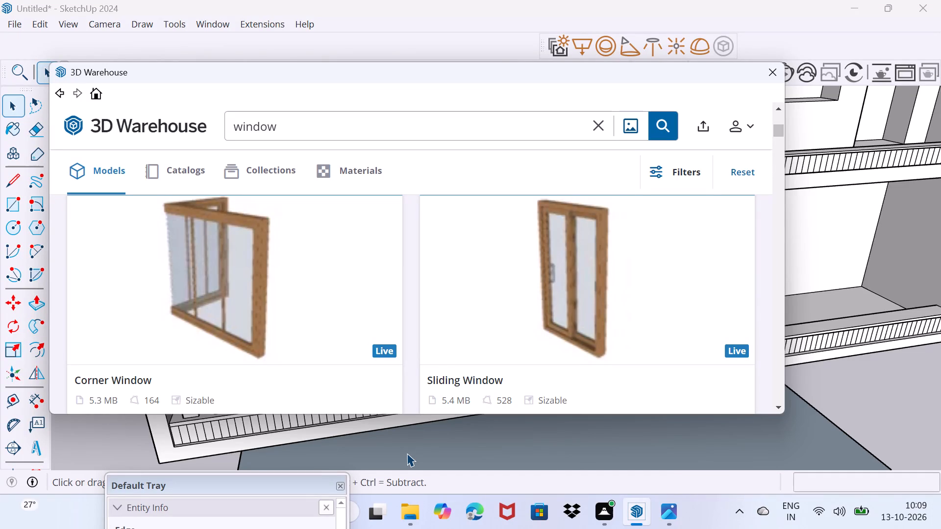
Find the dark-framed two-pane "WINDOW" model (209 KB) in the 3D Warehouse results and download it directly into the model.
{"action": "scroll", "coordinate": [333, 337], "scroll_direction": "down", "scroll_amount": 7}
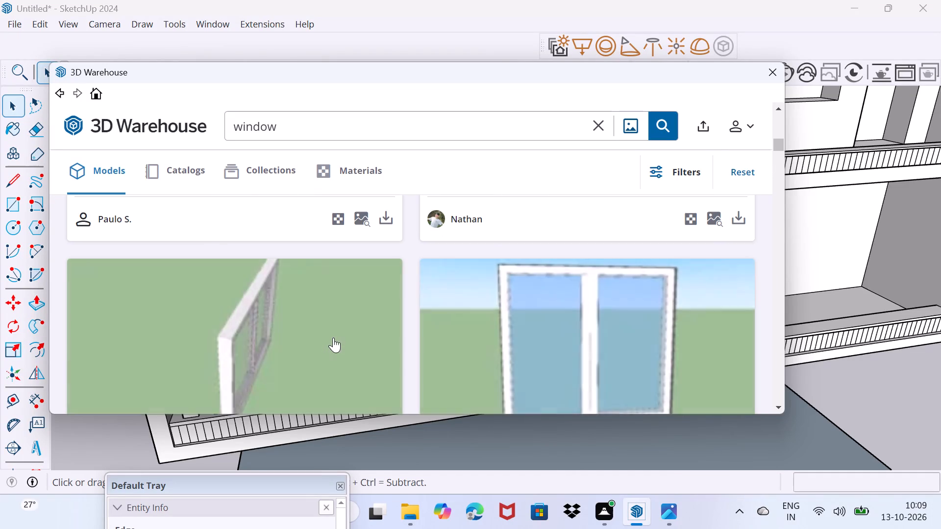
{"action": "scroll", "coordinate": [333, 337], "scroll_direction": "down", "scroll_amount": 7}
{"action": "scroll", "coordinate": [333, 337], "scroll_direction": "up", "scroll_amount": 2}
{"action": "scroll", "coordinate": [333, 337], "scroll_direction": "down", "scroll_amount": 6}
{"action": "scroll", "coordinate": [333, 337], "scroll_direction": "up", "scroll_amount": 2}
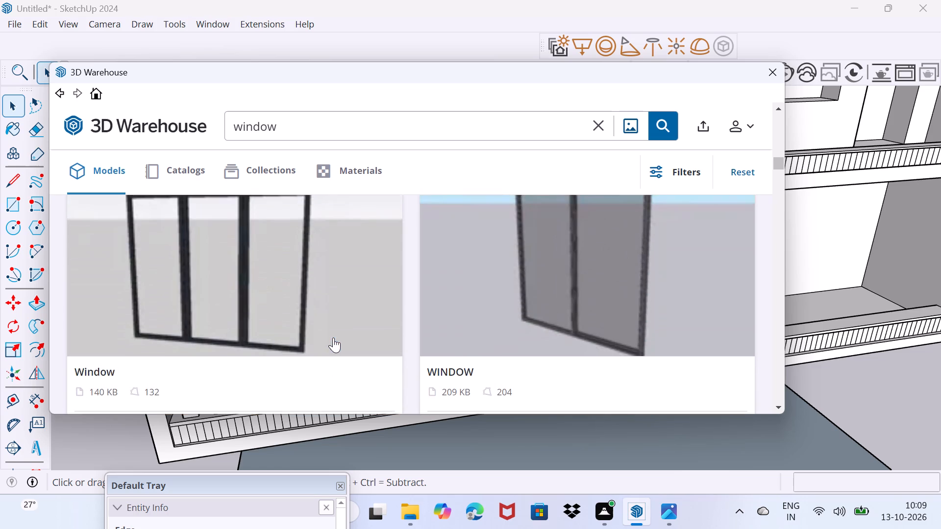
{"action": "scroll", "coordinate": [333, 337], "scroll_direction": "down", "scroll_amount": 4}
{"action": "scroll", "coordinate": [333, 337], "scroll_direction": "up", "scroll_amount": 3}
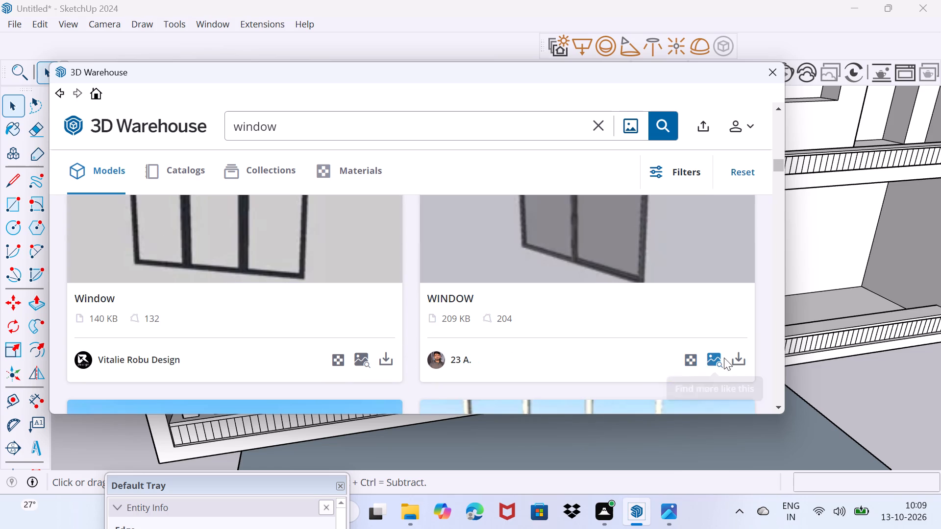
{"action": "left_click", "coordinate": [741, 353]}
{"action": "left_click", "coordinate": [378, 264]}
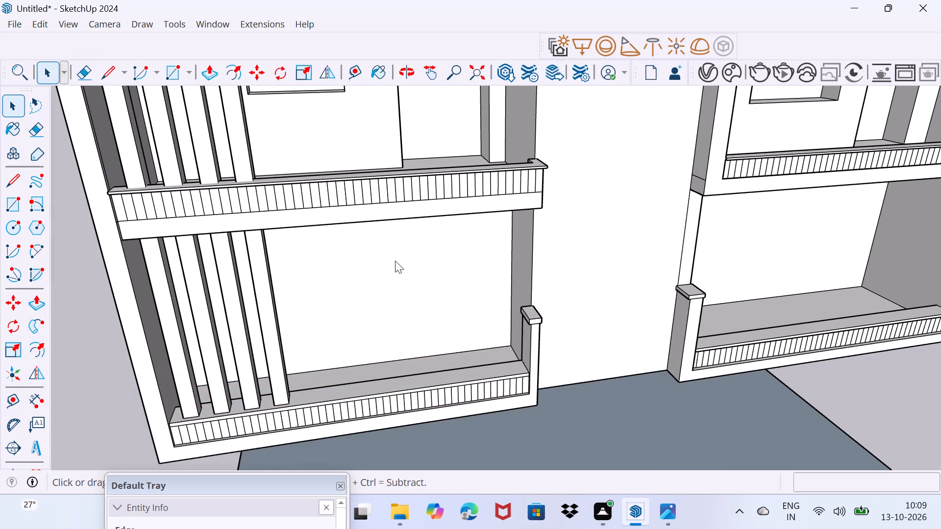
Place the downloaded window component in the framed middle-floor balcony, in front of the window recess.
{"action": "scroll", "coordinate": [362, 348], "scroll_direction": "down", "scroll_amount": 6}
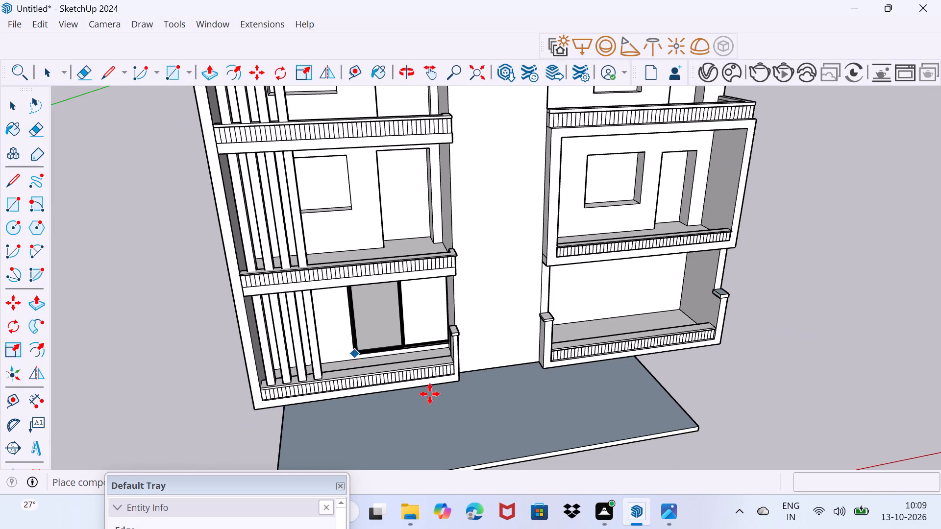
{"action": "scroll", "coordinate": [487, 356], "scroll_direction": "down", "scroll_amount": 2}
{"action": "middle_click_drag", "start_coordinate": [529, 343], "coordinate": [343, 395]}
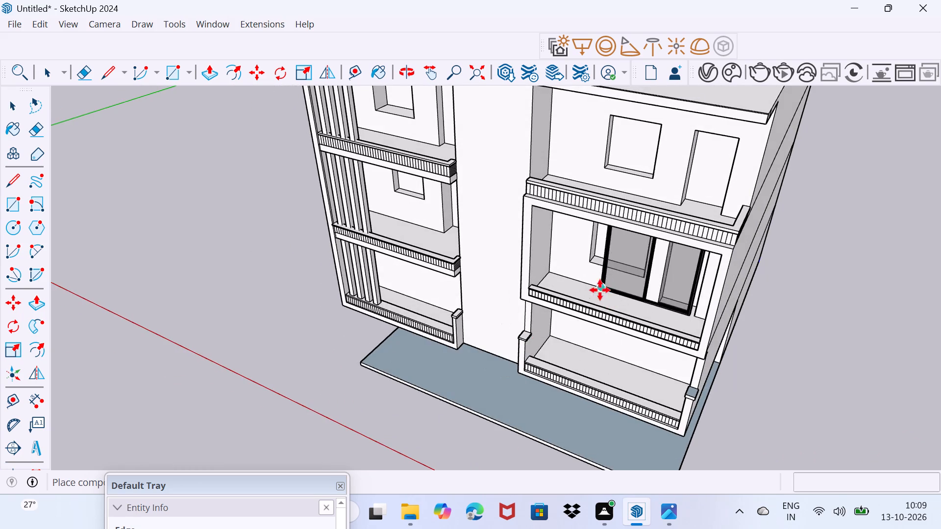
{"action": "scroll", "coordinate": [570, 288], "scroll_direction": "up", "scroll_amount": 6}
{"action": "middle_click_drag", "start_coordinate": [570, 289], "coordinate": [574, 301]}
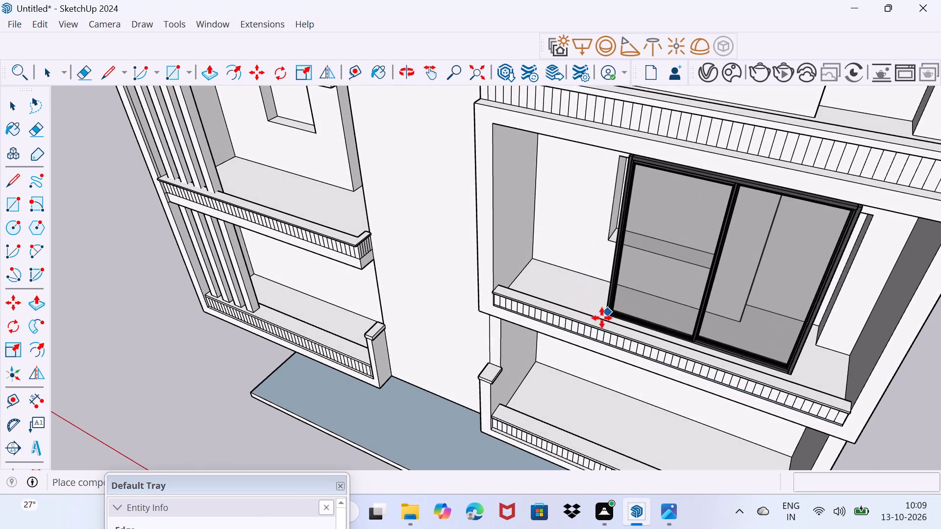
{"action": "left_click", "coordinate": [592, 317]}
Scale the placed window component down uniformly from its corner until it is smaller than the recess.
{"action": "key", "text": "s"}
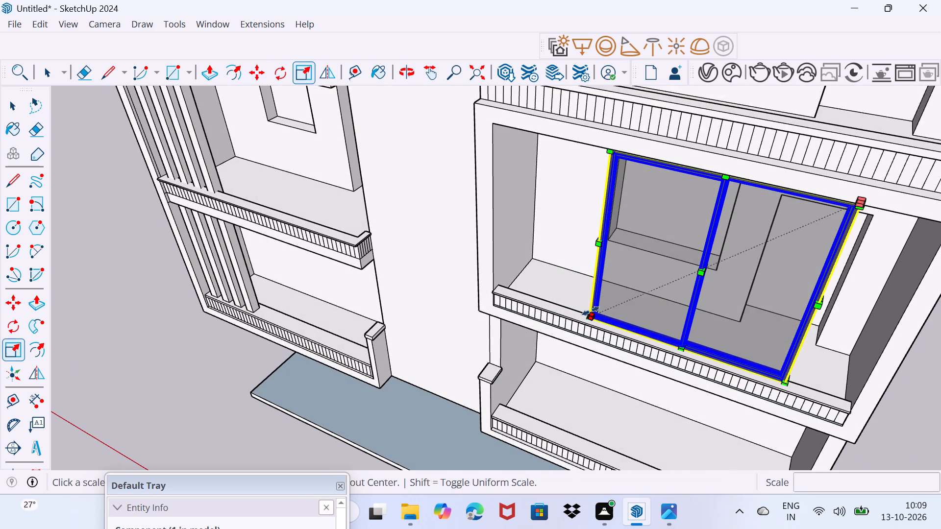
{"action": "middle_click_drag", "start_coordinate": [594, 306], "coordinate": [624, 254]}
{"action": "left_click_drag", "start_coordinate": [620, 101], "coordinate": [737, 266]}
Move the window component by its bottom corner onto the bottom corner of the recess nearest the door opening.
{"action": "scroll", "coordinate": [777, 320], "scroll_direction": "up", "scroll_amount": 9}
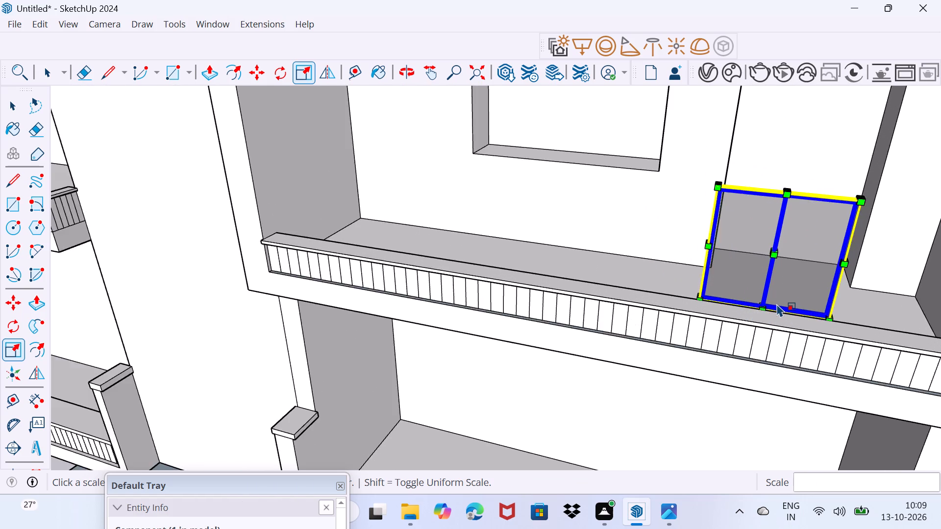
{"action": "scroll", "coordinate": [777, 304], "scroll_direction": "up", "scroll_amount": 2}
{"action": "middle_click_drag", "start_coordinate": [779, 308], "coordinate": [807, 336]}
{"action": "scroll", "coordinate": [820, 328], "scroll_direction": "up", "scroll_amount": 4}
{"action": "key", "text": "m"}
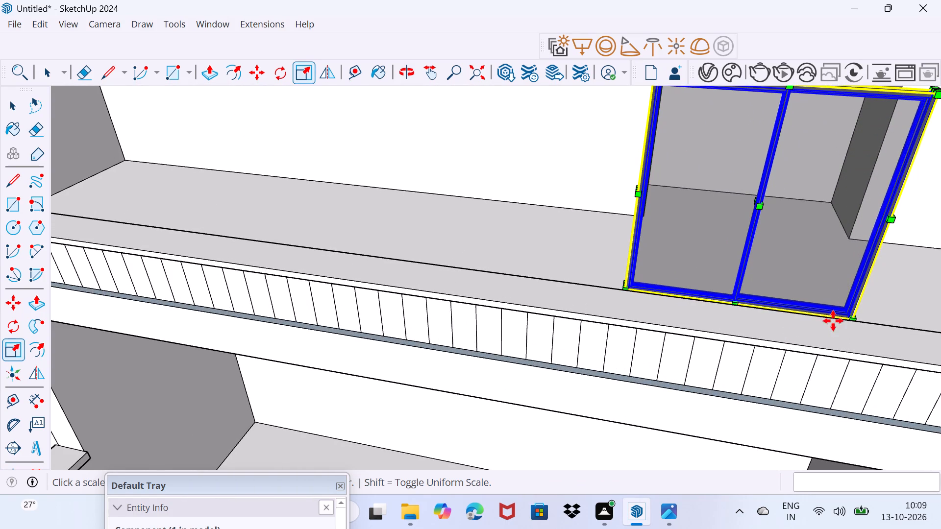
{"action": "left_click", "coordinate": [854, 318]}
{"action": "scroll", "coordinate": [621, 234], "scroll_direction": "down", "scroll_amount": 3}
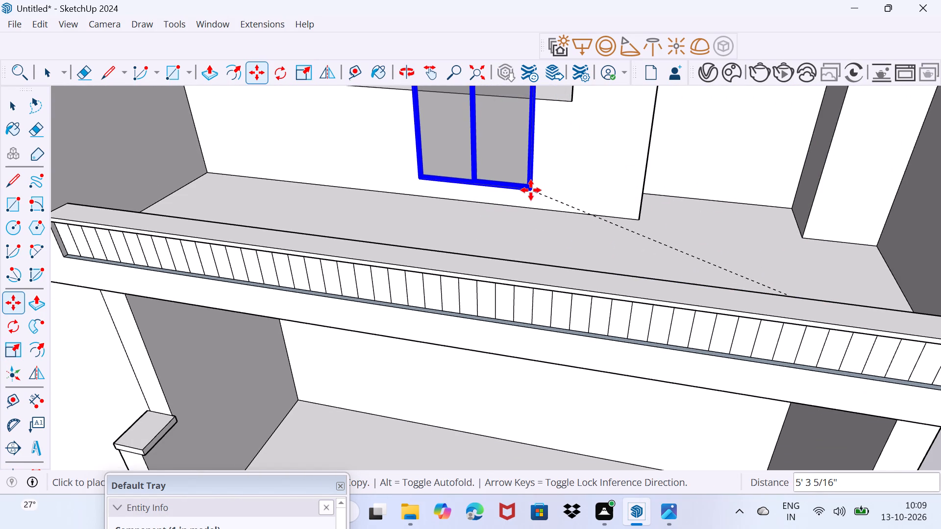
{"action": "middle_click_drag", "start_coordinate": [531, 190], "coordinate": [549, 423]}
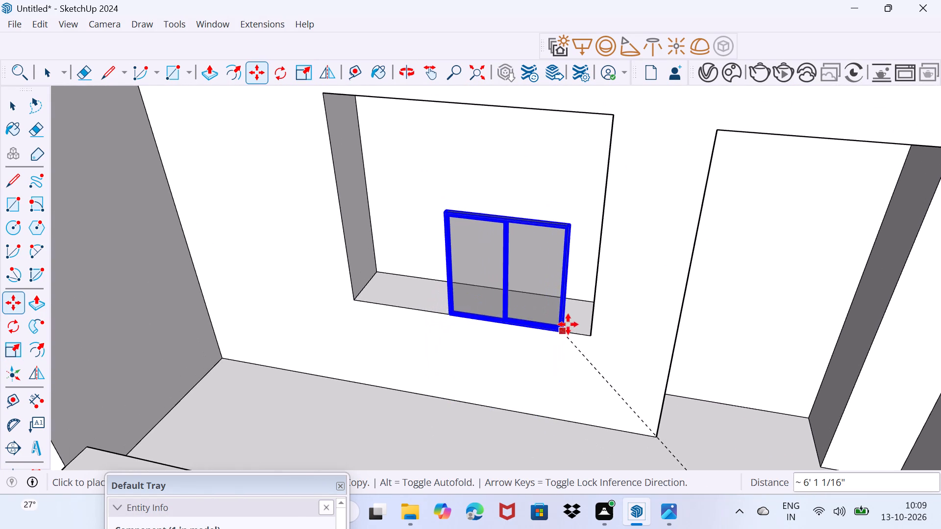
{"action": "scroll", "coordinate": [571, 321], "scroll_direction": "up", "scroll_amount": 6}
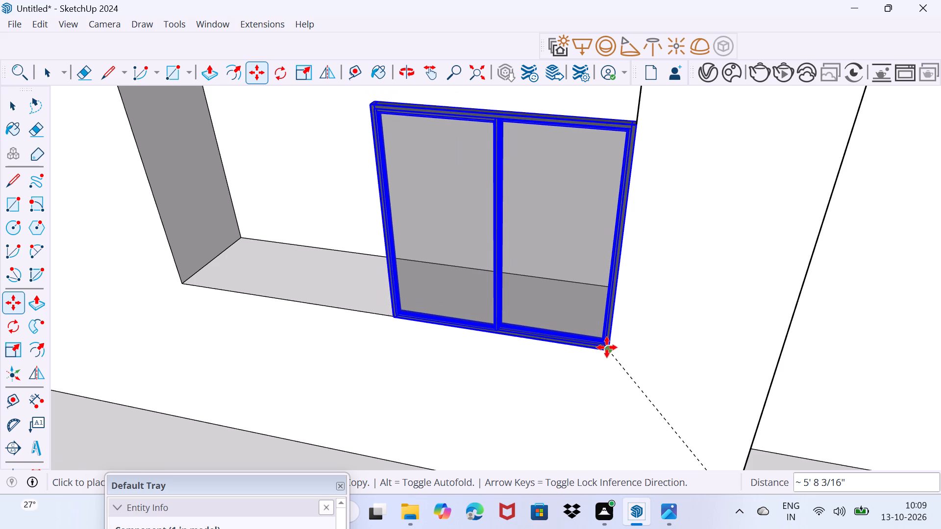
{"action": "left_click", "coordinate": [606, 347]}
Scale the window component along the red axis by 2.18 to span the recess's width.
{"action": "middle_click_drag", "start_coordinate": [511, 345], "coordinate": [597, 340]}
{"action": "key", "text": "space"}
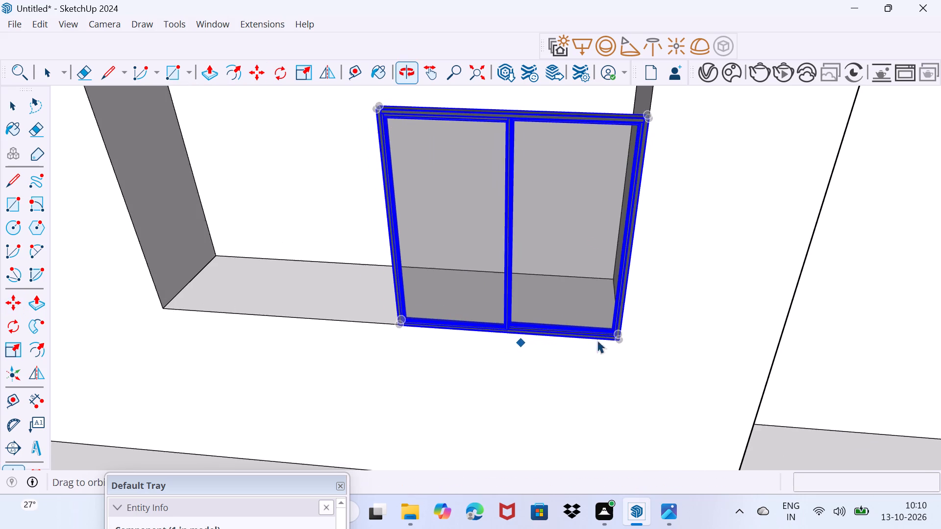
{"action": "middle_click_drag", "start_coordinate": [597, 340], "coordinate": [748, 312]}
{"action": "middle_click_drag", "start_coordinate": [619, 317], "coordinate": [765, 303]}
{"action": "key", "text": "space"}
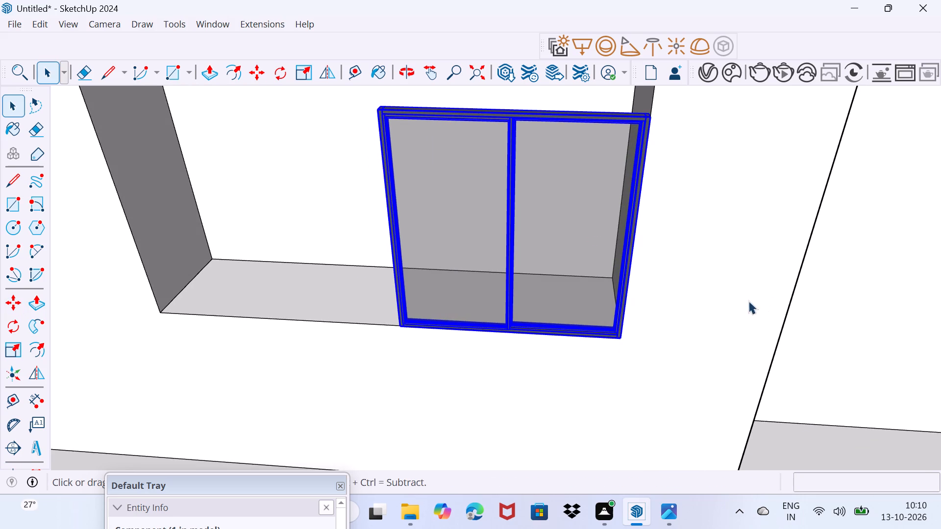
{"action": "middle_click_drag", "start_coordinate": [620, 313], "coordinate": [763, 298]}
{"action": "scroll", "coordinate": [521, 271], "scroll_direction": "up", "scroll_amount": 2}
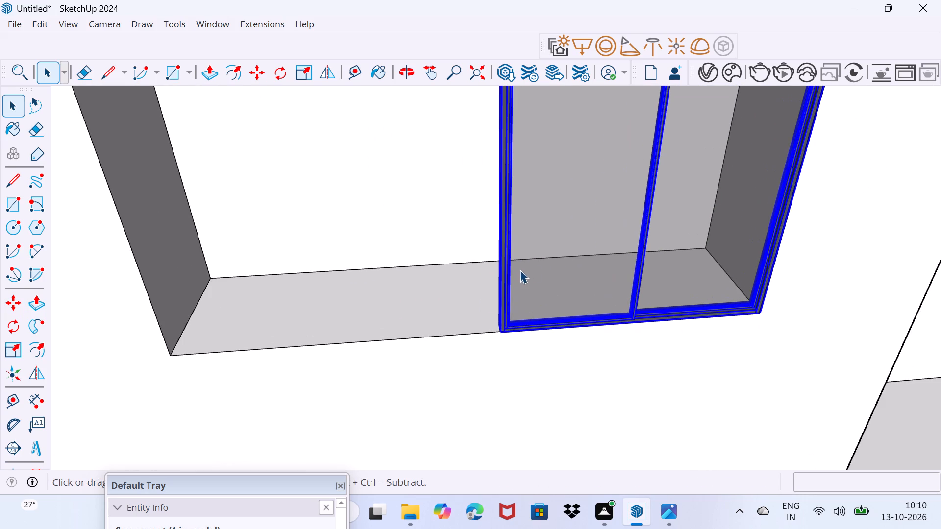
{"action": "key", "text": "s"}
{"action": "middle_click_drag", "start_coordinate": [470, 253], "coordinate": [617, 239]}
{"action": "scroll", "coordinate": [550, 211], "scroll_direction": "up", "scroll_amount": 5}
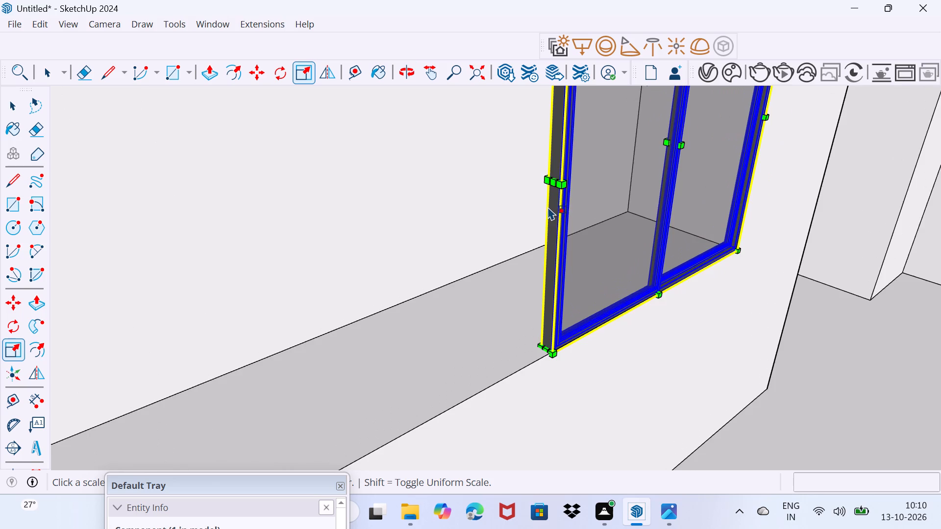
{"action": "scroll", "coordinate": [548, 207], "scroll_direction": "up", "scroll_amount": 1}
{"action": "left_click", "coordinate": [555, 174]}
{"action": "scroll", "coordinate": [331, 229], "scroll_direction": "down", "scroll_amount": 6}
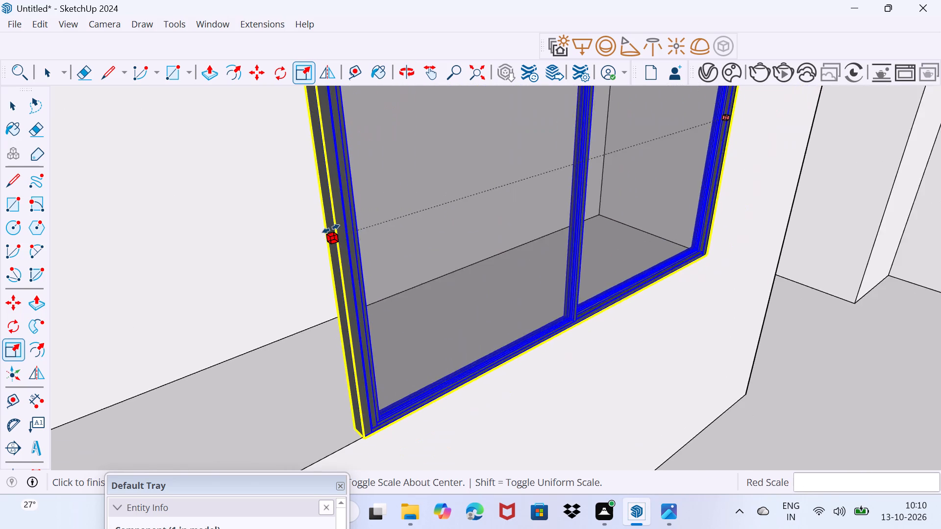
{"action": "scroll", "coordinate": [331, 229], "scroll_direction": "down", "scroll_amount": 11}
{"action": "left_click", "coordinate": [211, 261]}
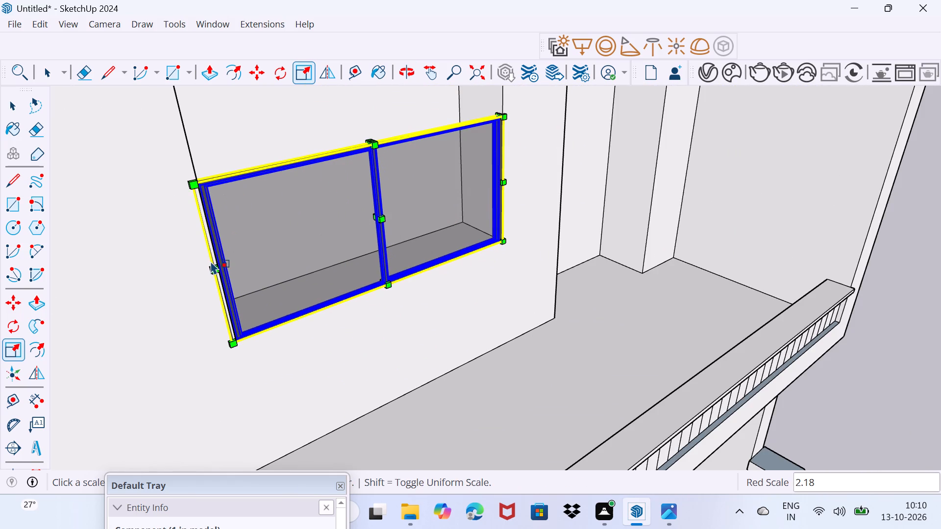
Scale the window component upward along the blue axis to fill the recess's height.
{"action": "middle_click_drag", "start_coordinate": [268, 235], "coordinate": [283, 401]}
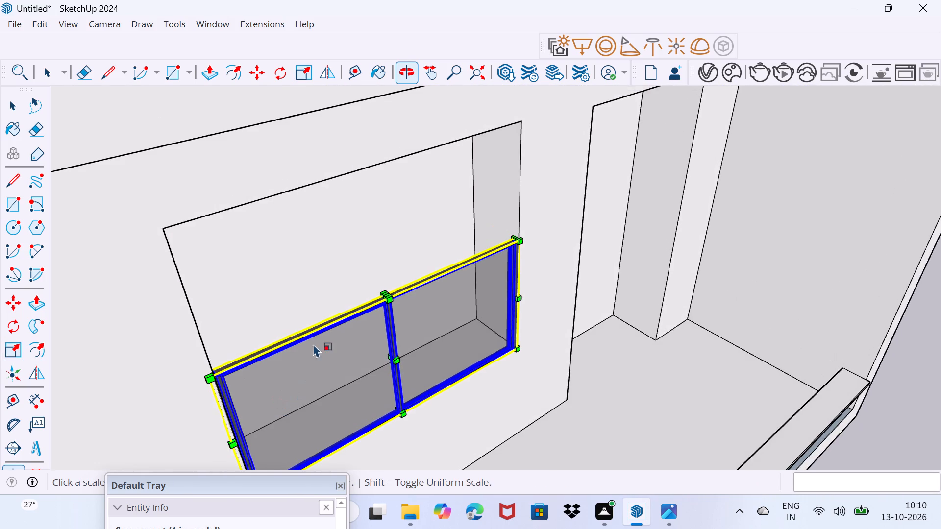
{"action": "scroll", "coordinate": [352, 299], "scroll_direction": "up", "scroll_amount": 9}
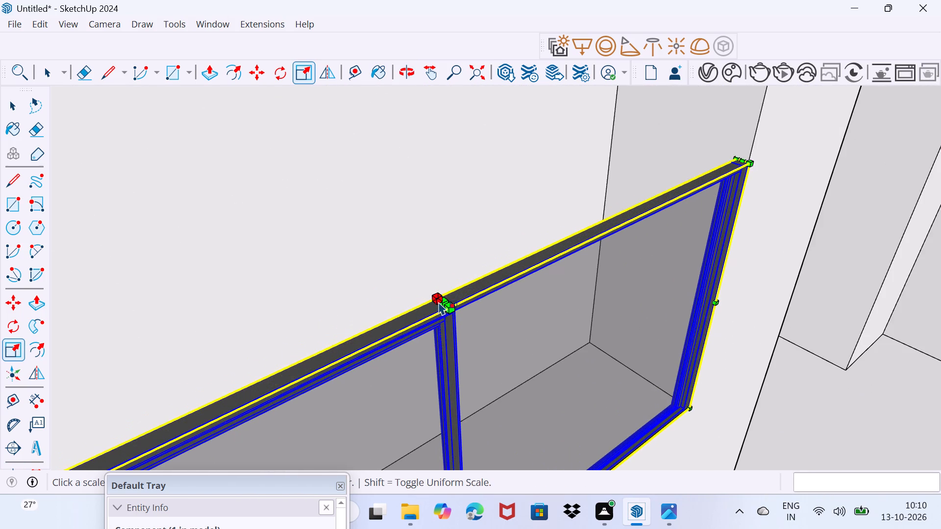
{"action": "left_click", "coordinate": [439, 301]}
{"action": "scroll", "coordinate": [430, 204], "scroll_direction": "down", "scroll_amount": 10}
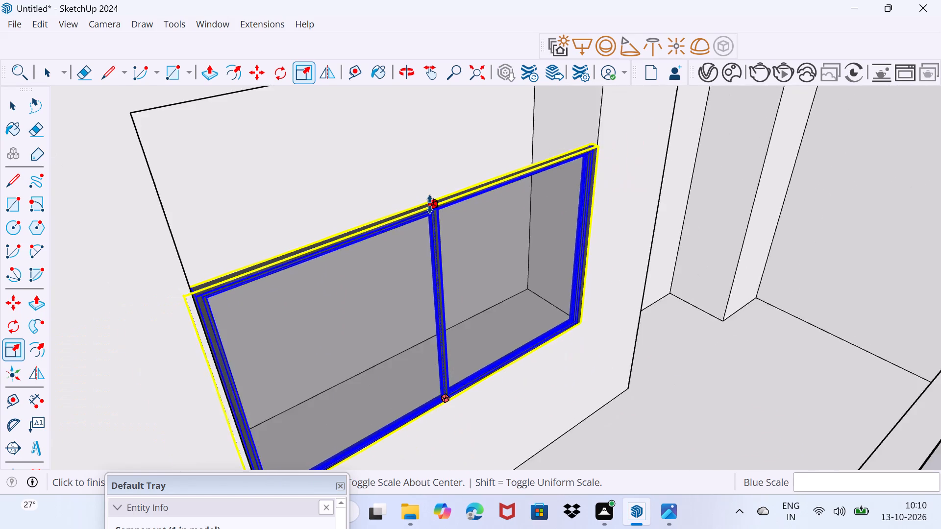
{"action": "scroll", "coordinate": [430, 204], "scroll_direction": "down", "scroll_amount": 8}
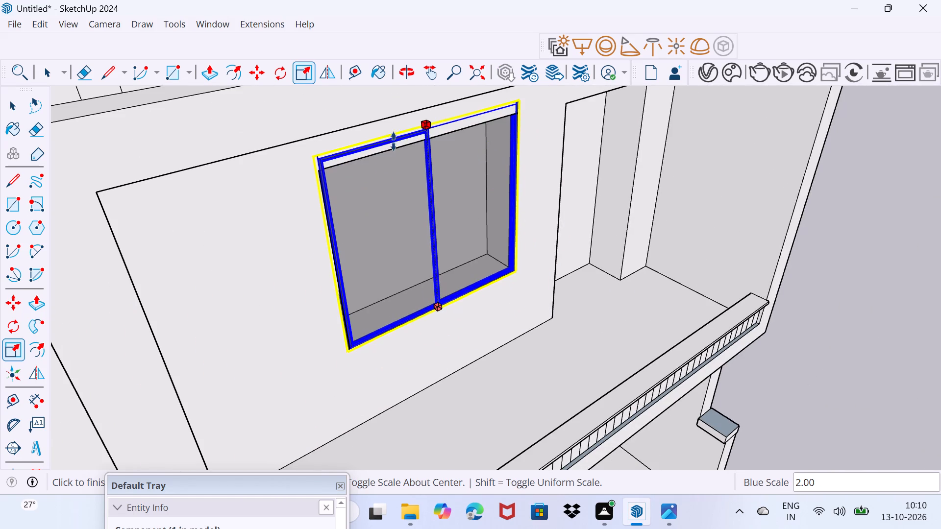
{"action": "left_click", "coordinate": [394, 147]}
{"action": "key", "text": "space"}
{"action": "left_click_drag", "start_coordinate": [276, 226], "coordinate": [276, 211]}
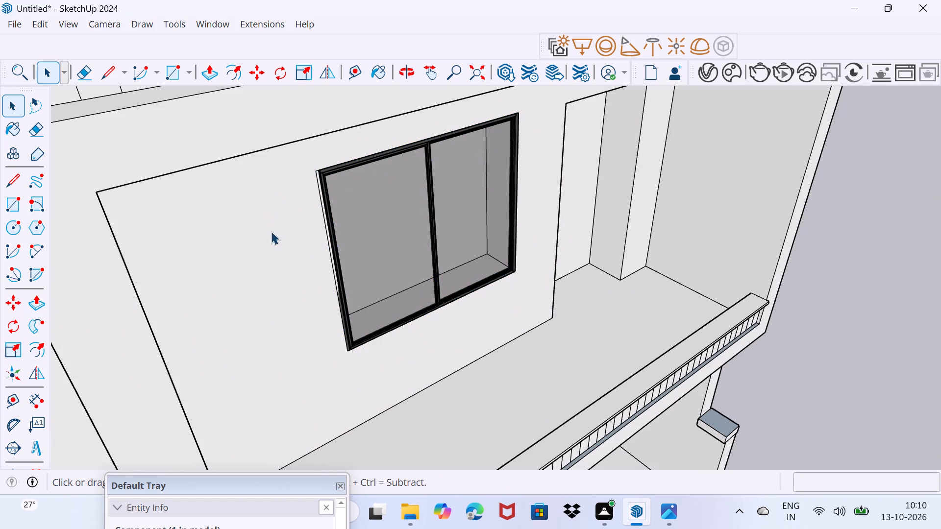
Trim the window component's overhanging side to the recess edge with a red-green scale of about 0.99, 0.90.
{"action": "middle_click_drag", "start_coordinate": [289, 246], "coordinate": [169, 210]}
{"action": "scroll", "coordinate": [169, 210], "scroll_direction": "down", "scroll_amount": 2}
{"action": "scroll", "coordinate": [276, 242], "scroll_direction": "up", "scroll_amount": 2}
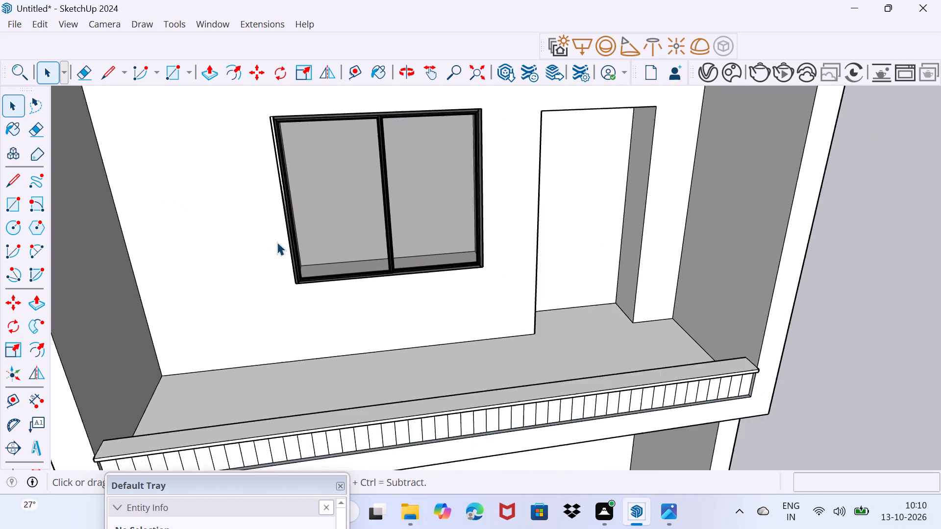
{"action": "scroll", "coordinate": [277, 242], "scroll_direction": "up", "scroll_amount": 1}
{"action": "left_click", "coordinate": [293, 239]}
{"action": "scroll", "coordinate": [294, 243], "scroll_direction": "up", "scroll_amount": 4}
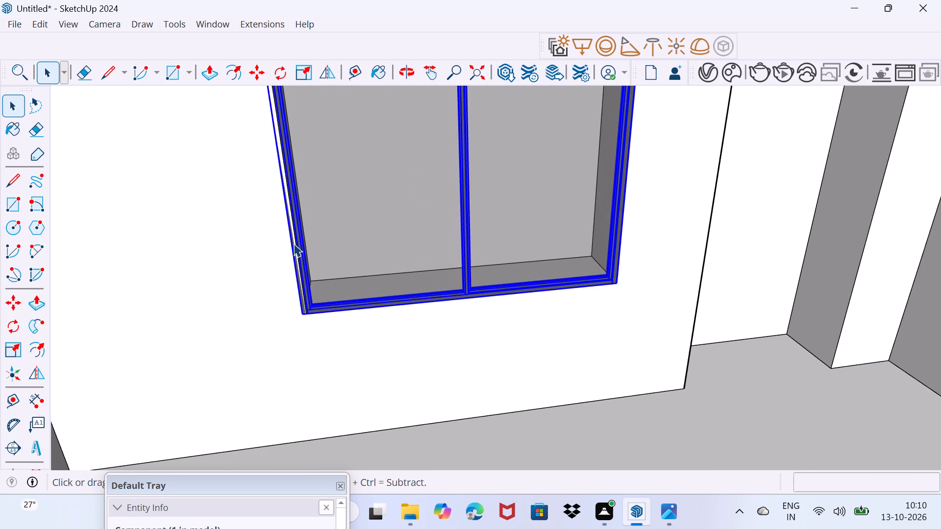
{"action": "key", "text": "s"}
{"action": "left_click", "coordinate": [283, 174]}
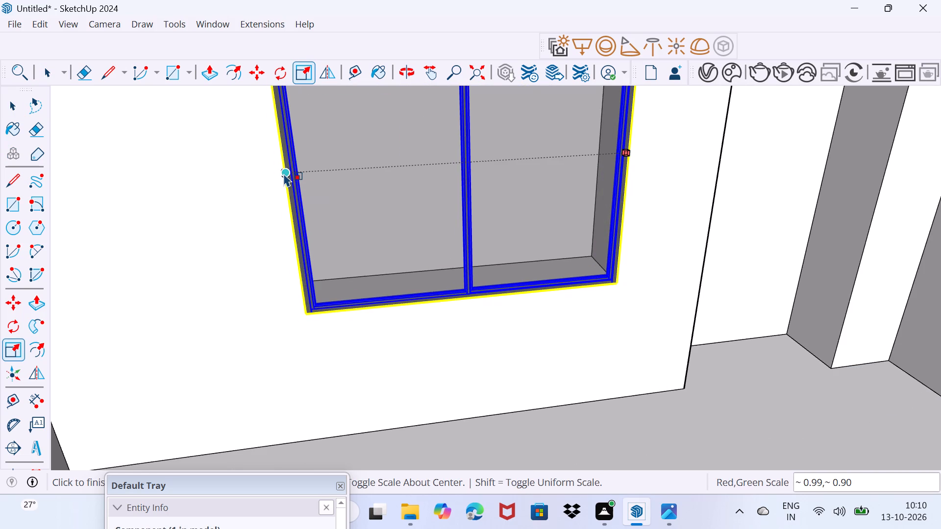
{"action": "left_click", "coordinate": [284, 173]}
{"action": "key", "text": "space"}
{"action": "left_click_drag", "start_coordinate": [245, 217], "coordinate": [248, 211]}
Examine the fitted window's alignment with its recess and the neighbouring balcony openings from several angles.
{"action": "scroll", "coordinate": [239, 208], "scroll_direction": "down", "scroll_amount": 5}
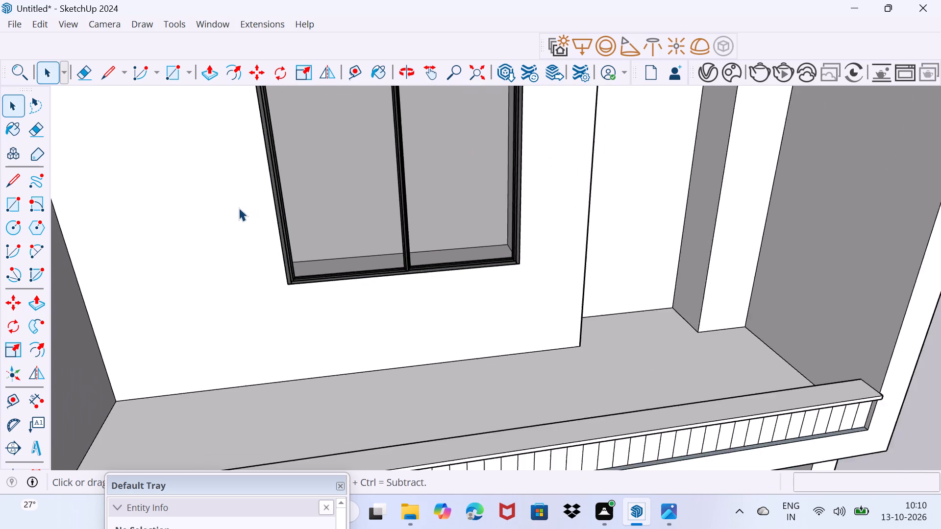
{"action": "scroll", "coordinate": [239, 208], "scroll_direction": "down", "scroll_amount": 7}
{"action": "middle_click_drag", "start_coordinate": [254, 229], "coordinate": [383, 217]}
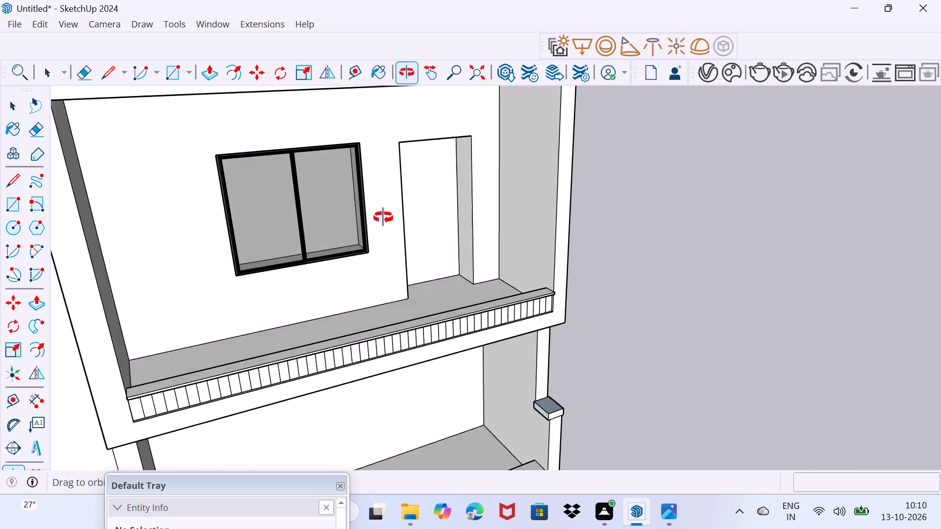
{"action": "middle_click_drag", "start_coordinate": [383, 217], "coordinate": [393, 218]}
{"action": "scroll", "coordinate": [358, 259], "scroll_direction": "up", "scroll_amount": 1}
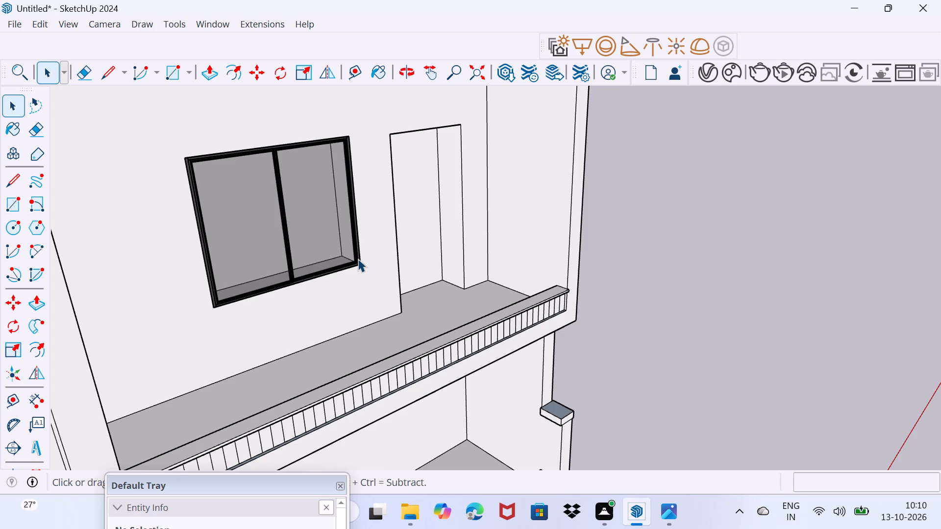
{"action": "scroll", "coordinate": [341, 235], "scroll_direction": "down", "scroll_amount": 1}
{"action": "middle_click_drag", "start_coordinate": [396, 261], "coordinate": [346, 283]}
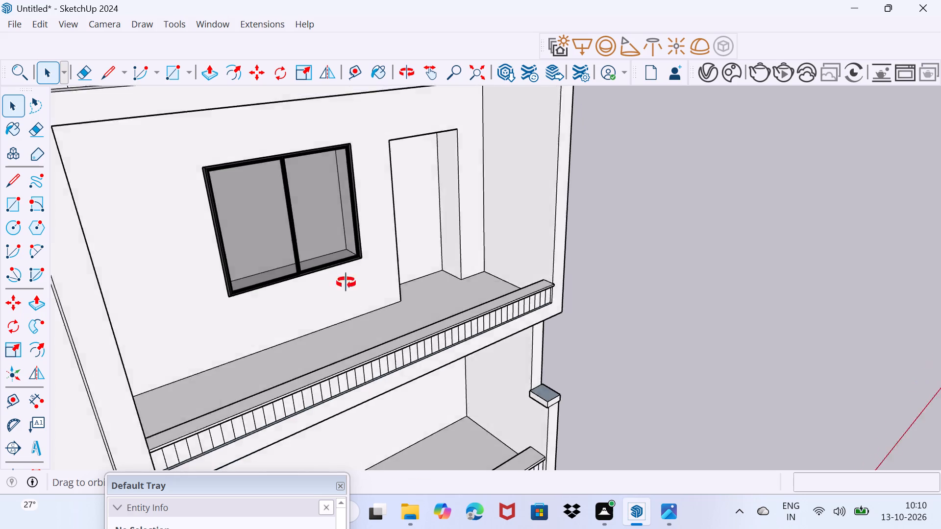
{"action": "middle_click_drag", "start_coordinate": [346, 283], "coordinate": [594, 217]}
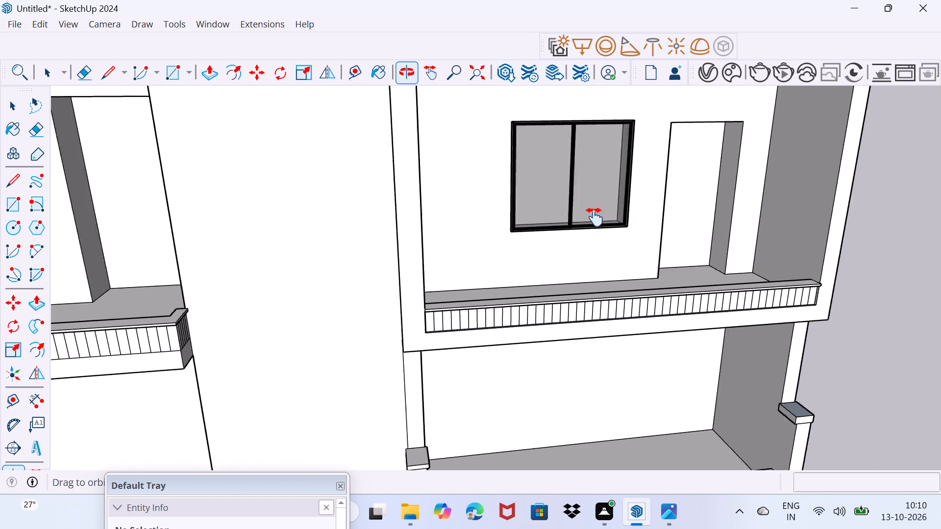
{"action": "middle_click_drag", "start_coordinate": [594, 217], "coordinate": [627, 246]}
{"action": "scroll", "coordinate": [627, 246], "scroll_direction": "down", "scroll_amount": 2, "text": "shift"}
{"action": "scroll", "coordinate": [624, 245], "scroll_direction": "down", "scroll_amount": 3}
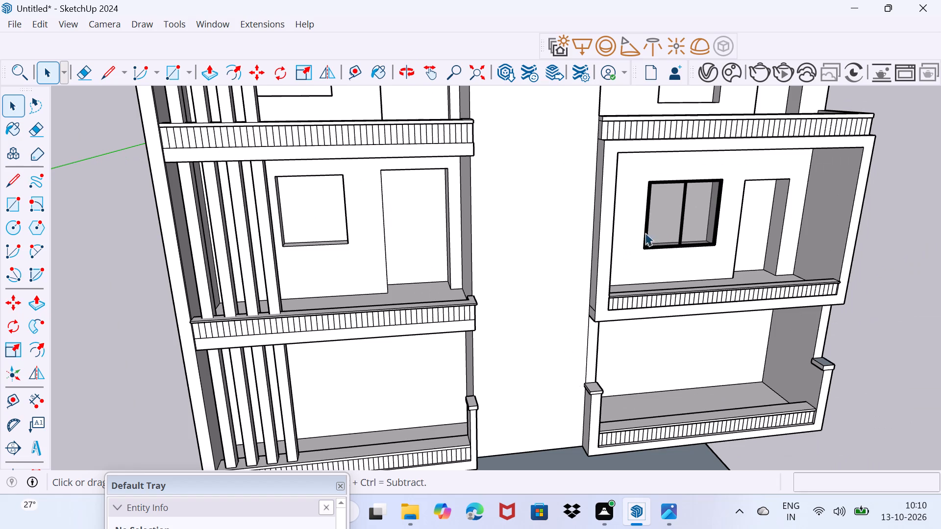
{"action": "scroll", "coordinate": [664, 291], "scroll_direction": "up", "scroll_amount": 2}
{"action": "middle_click_drag", "start_coordinate": [665, 288], "coordinate": [617, 292]}
Open the 3D Warehouse model library.
{"action": "left_click", "coordinate": [198, 21]}
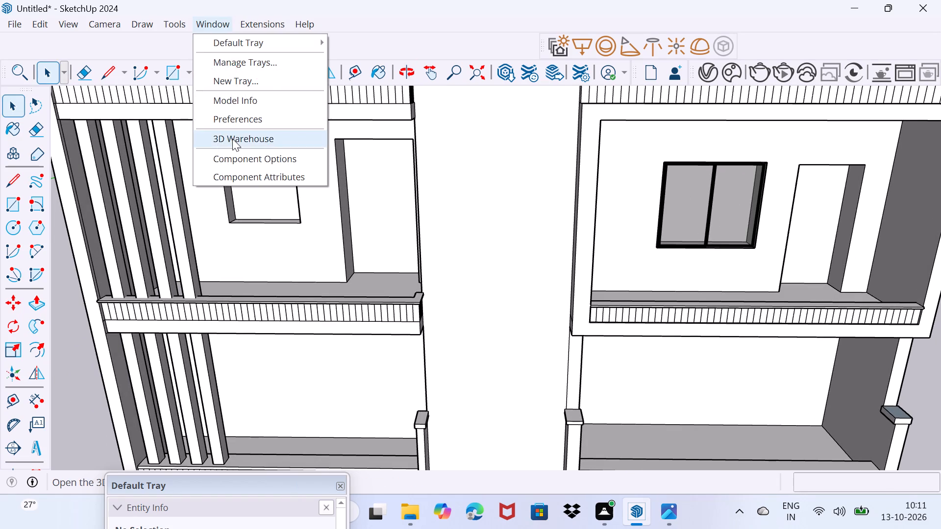
{"action": "left_click", "coordinate": [232, 139]}
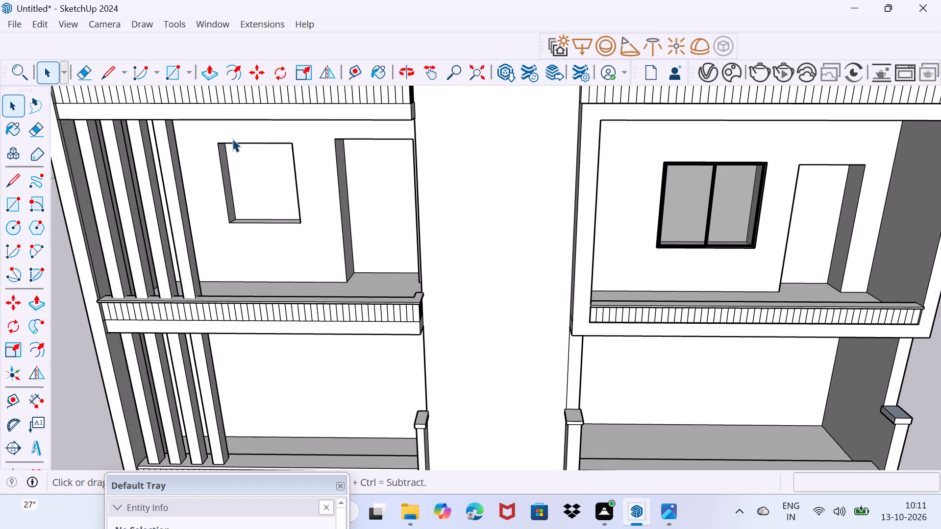
{"action": "left_click", "coordinate": [211, 25]}
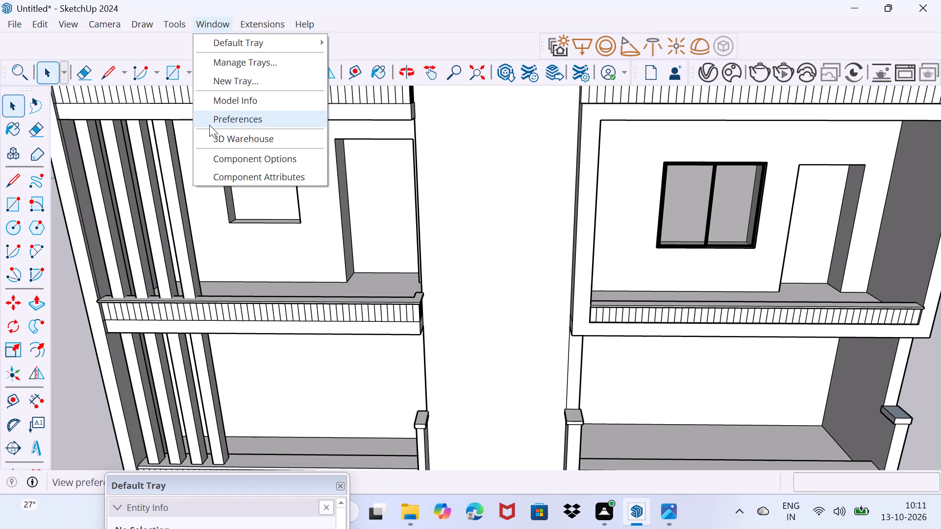
{"action": "left_click", "coordinate": [217, 137]}
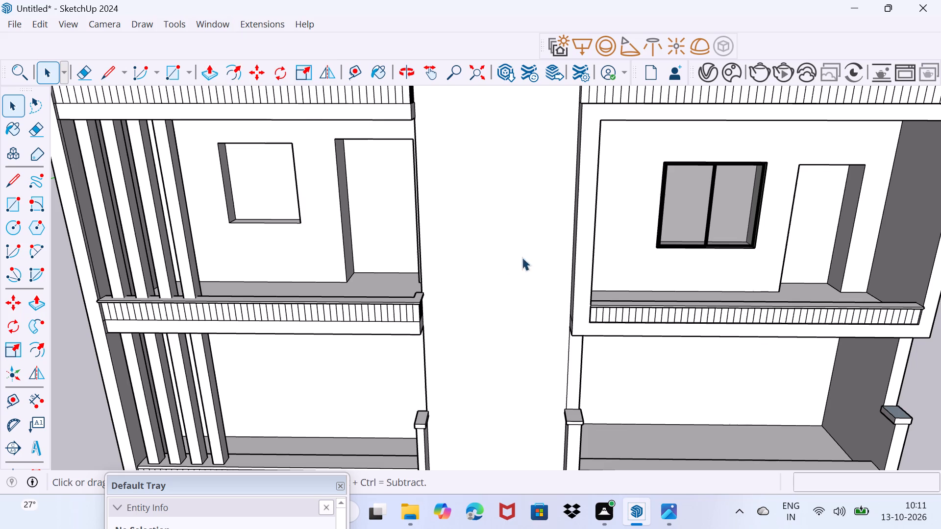
Copy the fitted window component into the lowest balcony below it, about 11' 4" from the original.
{"action": "left_click", "coordinate": [671, 238]}
{"action": "scroll", "coordinate": [665, 259], "scroll_direction": "up", "scroll_amount": 2}
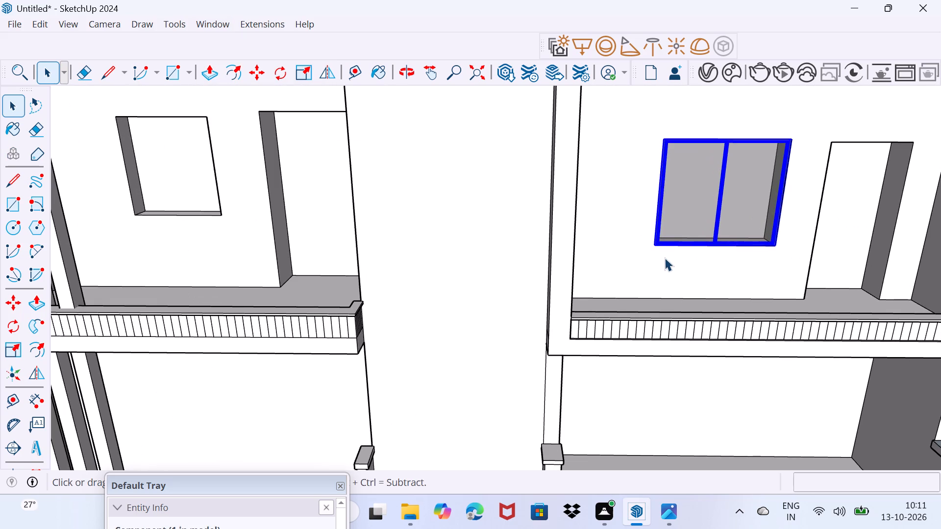
{"action": "key", "text": "m"}
{"action": "left_click", "coordinate": [659, 251]}
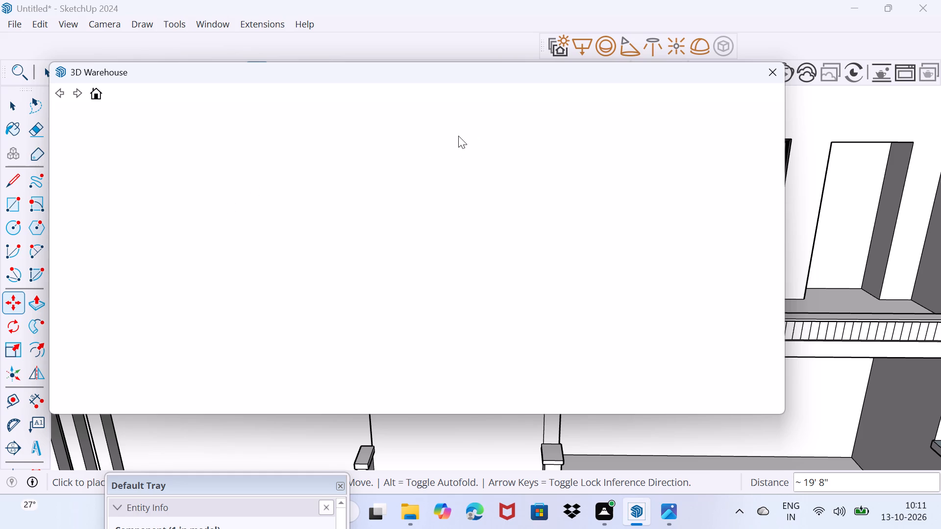
{"action": "key", "text": "Escape"}
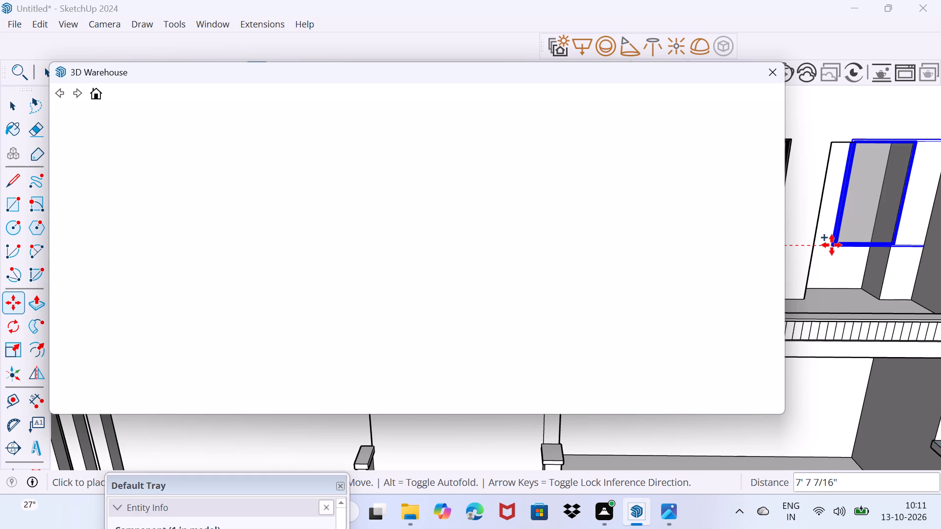
{"action": "key", "text": "space"}
{"action": "key", "text": "space"}
{"action": "key", "text": "space"}
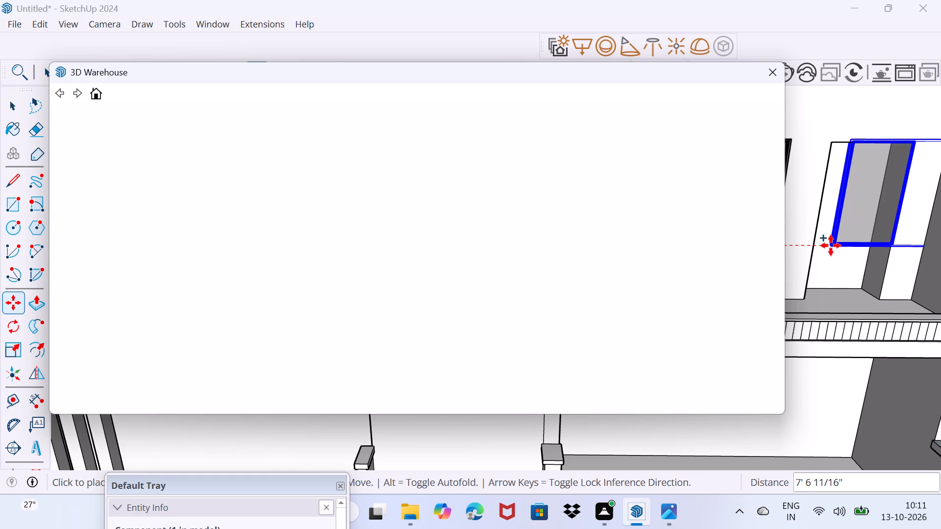
{"action": "key", "text": "Escape"}
{"action": "scroll", "coordinate": [790, 258], "scroll_direction": "down", "scroll_amount": 3}
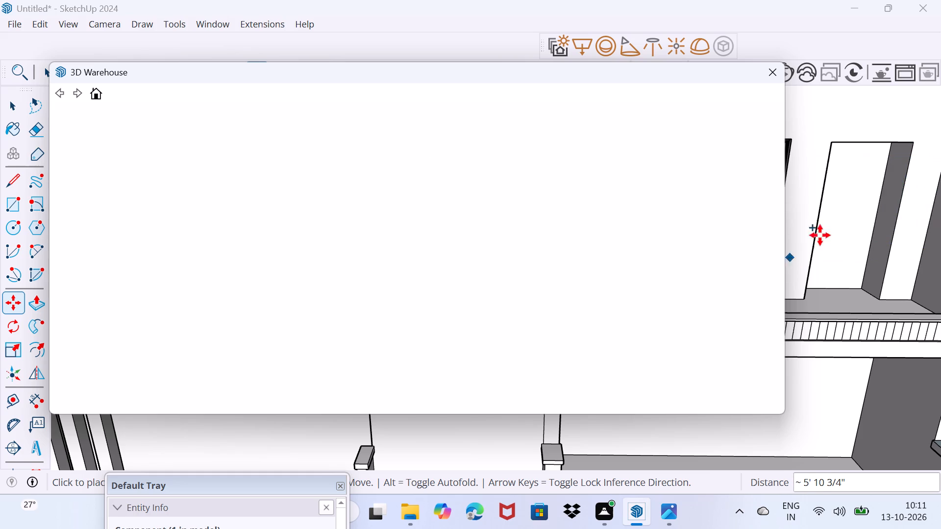
{"action": "scroll", "coordinate": [815, 258], "scroll_direction": "down", "scroll_amount": 6}
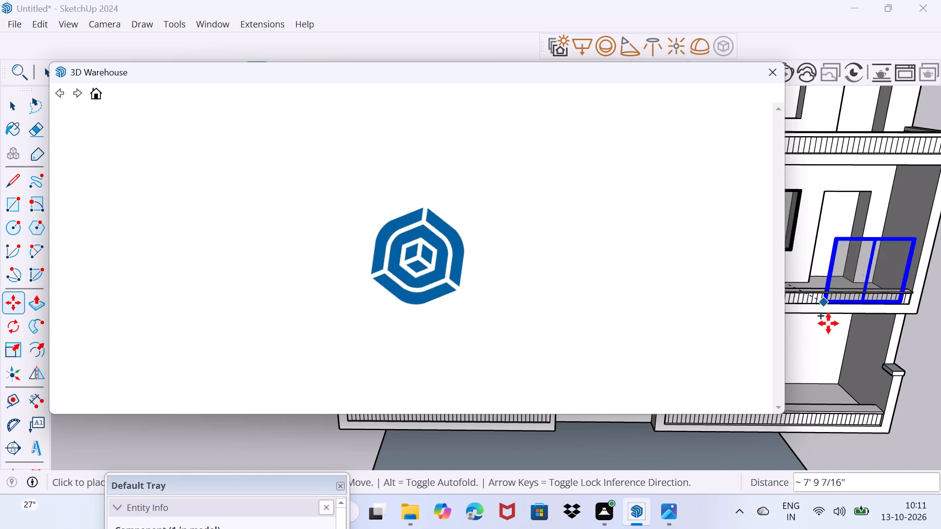
{"action": "middle_click_drag", "start_coordinate": [813, 382], "coordinate": [758, 390]}
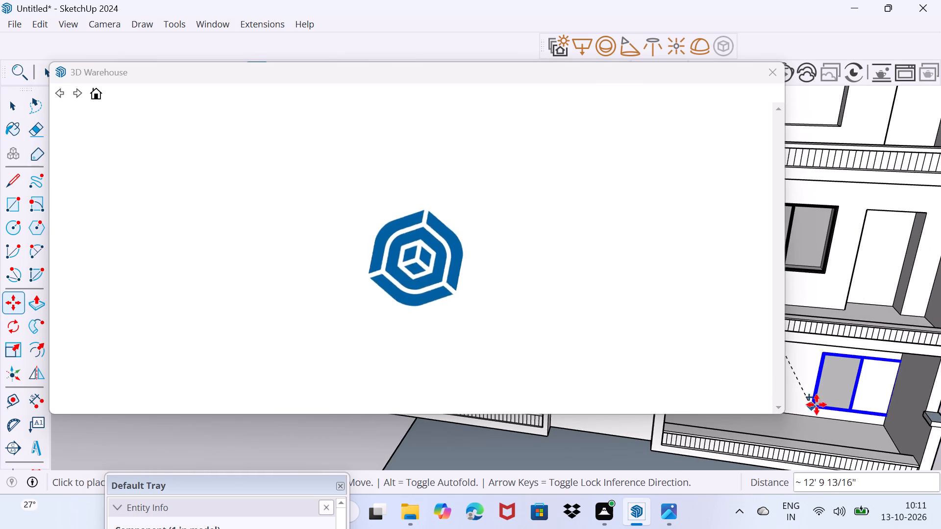
{"action": "scroll", "coordinate": [789, 441], "scroll_direction": "down", "scroll_amount": 1}
{"action": "left_click", "coordinate": [791, 433]}
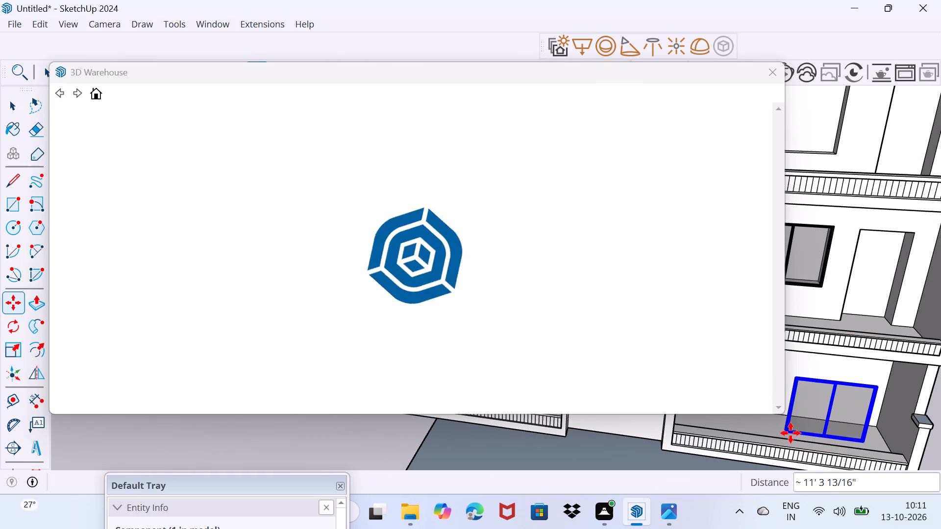
{"action": "key", "text": "space"}
{"action": "scroll", "coordinate": [784, 431], "scroll_direction": "down", "scroll_amount": 2}
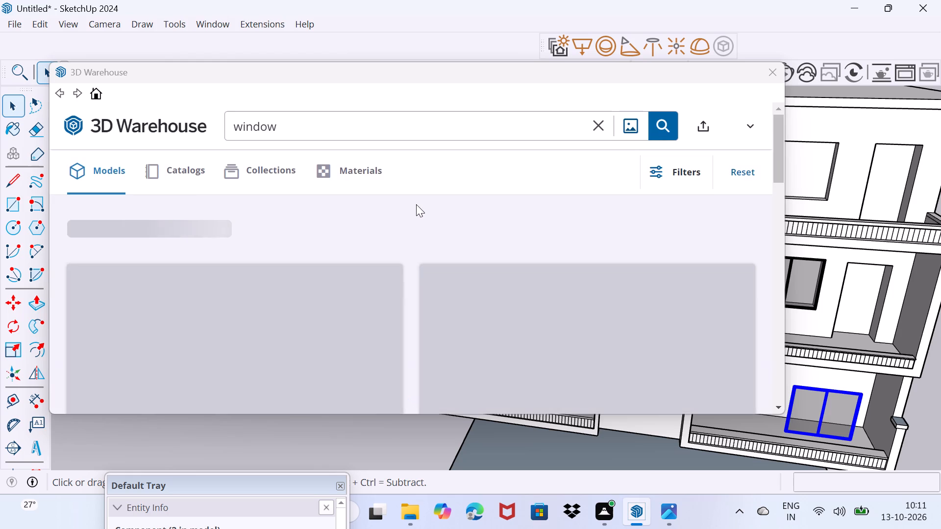
Replace the "window" term in 3D Warehouse and search for "doors".
{"action": "left_click", "coordinate": [403, 126]}
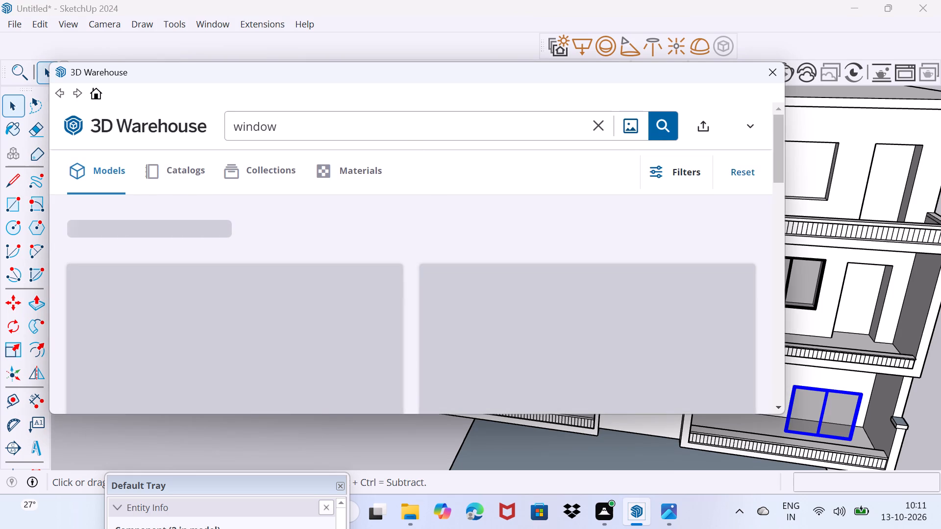
{"action": "key", "text": "BackSpace"}
{"action": "key", "text": "BackSpace"}
{"action": "key", "text": "BackSpace"}
{"action": "key", "text": "BackSpace"}
{"action": "key", "text": "BackSpace"}
{"action": "key", "text": "BackSpace"}
{"action": "key", "text": "BackSpace"}
{"action": "type", "text": "doors"}
{"action": "key", "text": "Return"}
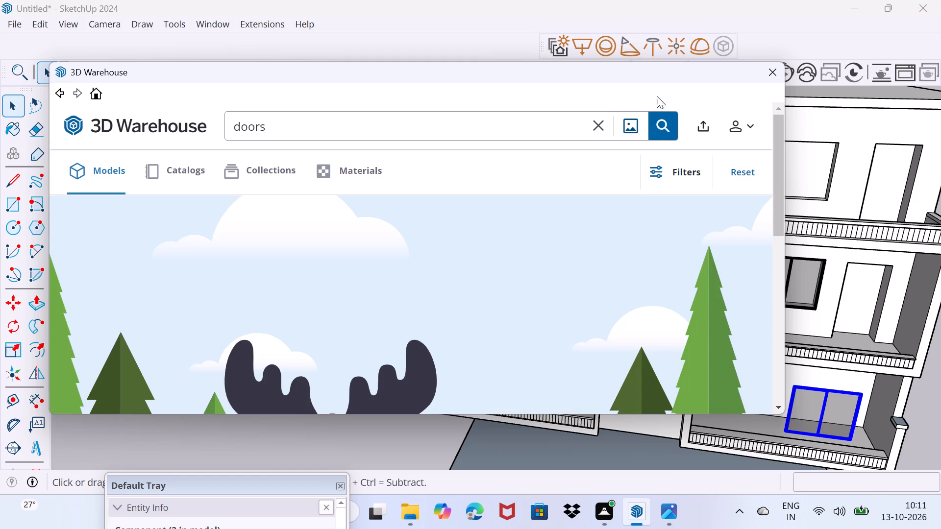
{"action": "left_click", "coordinate": [659, 116]}
{"action": "left_click", "coordinate": [659, 117]}
Shorten the 3D Warehouse search term to "door" and run the search again.
{"action": "left_click", "coordinate": [454, 122]}
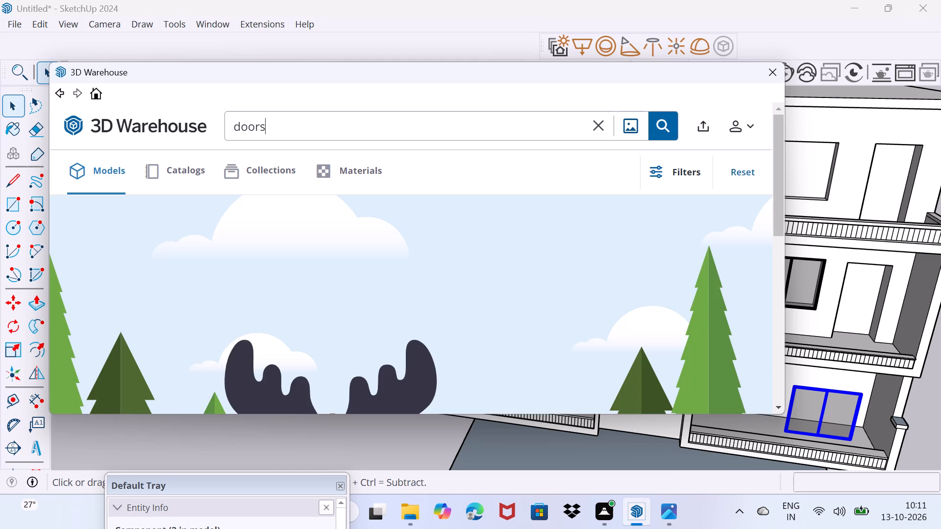
{"action": "key", "text": "BackSpace"}
{"action": "left_click", "coordinate": [658, 122]}
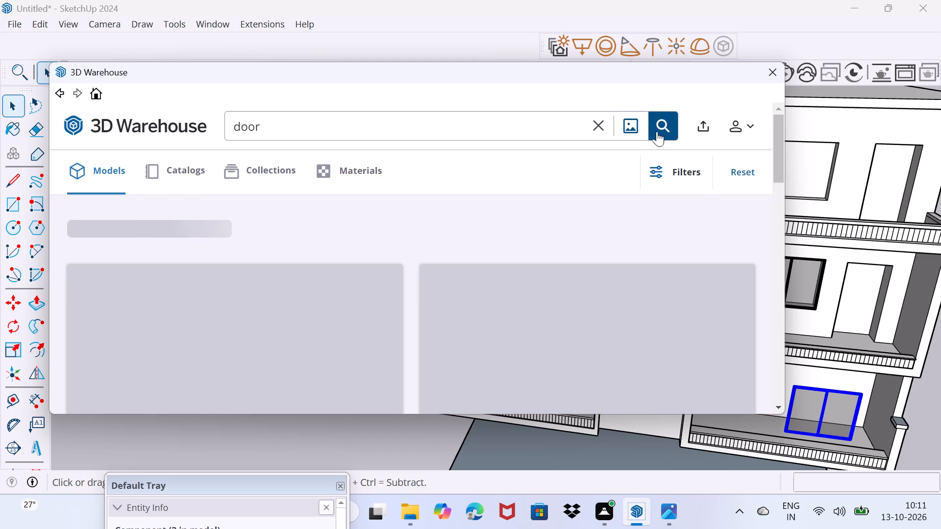
Examine the door models in the 3D Warehouse search results for one that suits the balcony door openings.
{"action": "scroll", "coordinate": [549, 317], "scroll_direction": "down", "scroll_amount": 2}
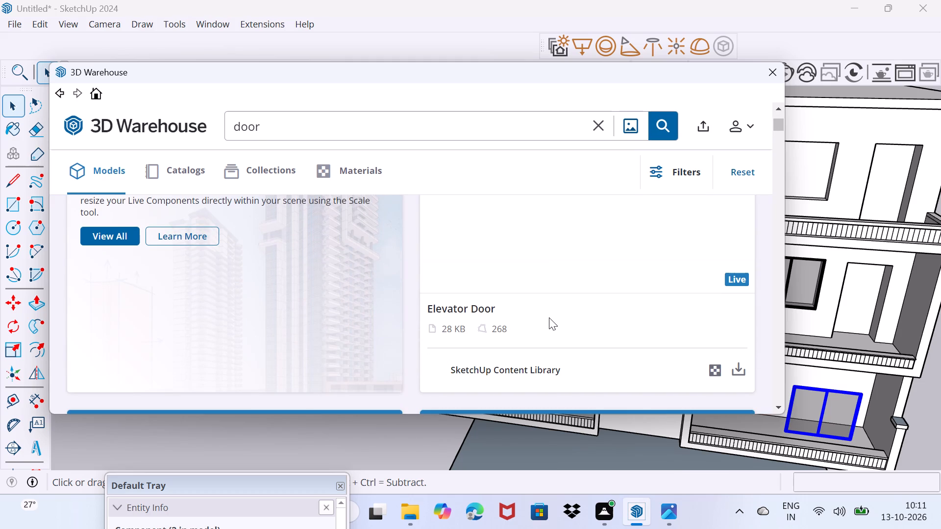
{"action": "scroll", "coordinate": [548, 317], "scroll_direction": "down", "scroll_amount": 4}
{"action": "scroll", "coordinate": [548, 317], "scroll_direction": "up", "scroll_amount": 3}
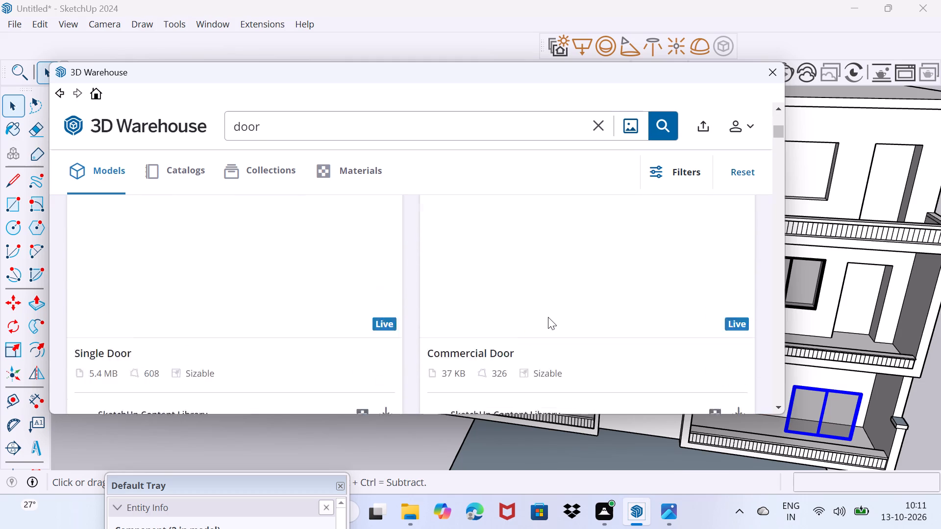
{"action": "scroll", "coordinate": [548, 317], "scroll_direction": "up", "scroll_amount": 1}
{"action": "scroll", "coordinate": [301, 303], "scroll_direction": "down", "scroll_amount": 10}
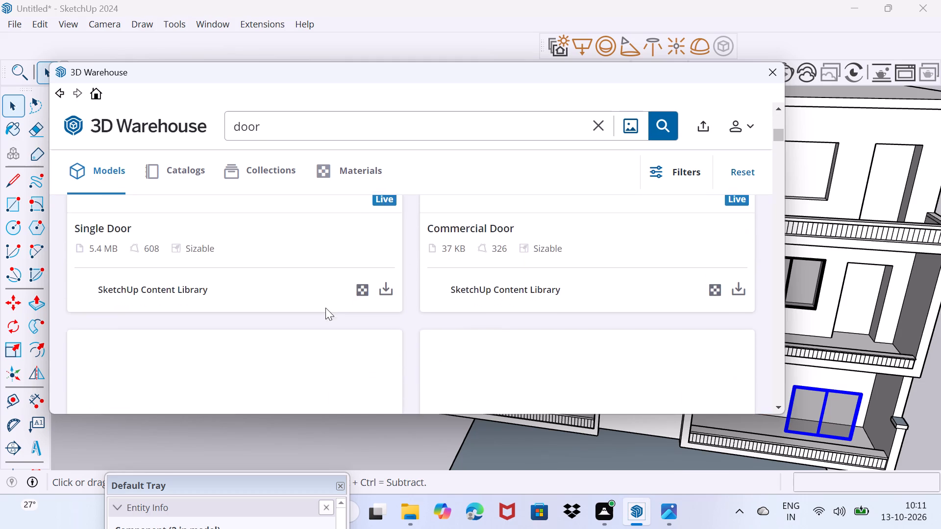
{"action": "scroll", "coordinate": [325, 308], "scroll_direction": "down", "scroll_amount": 16}
{"action": "scroll", "coordinate": [325, 308], "scroll_direction": "down", "scroll_amount": 7}
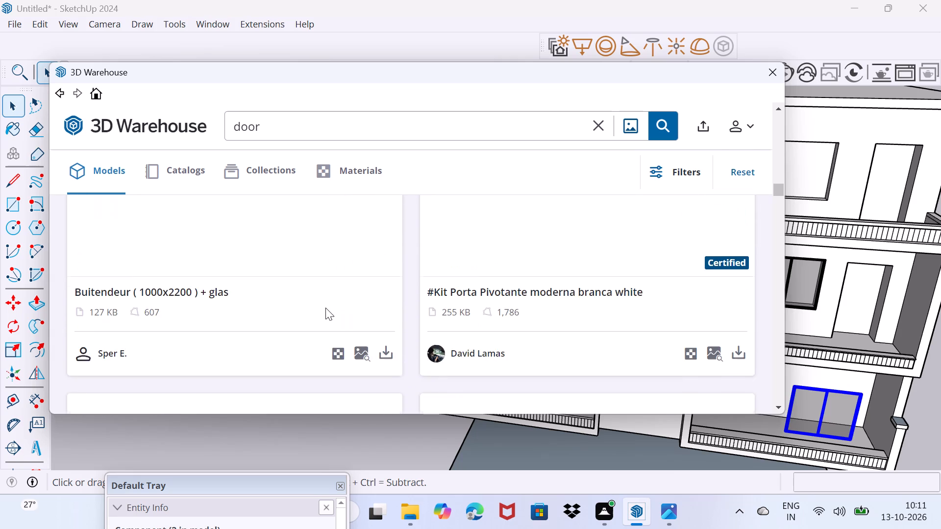
{"action": "scroll", "coordinate": [325, 308], "scroll_direction": "down", "scroll_amount": 5}
{"action": "scroll", "coordinate": [325, 308], "scroll_direction": "up", "scroll_amount": 9}
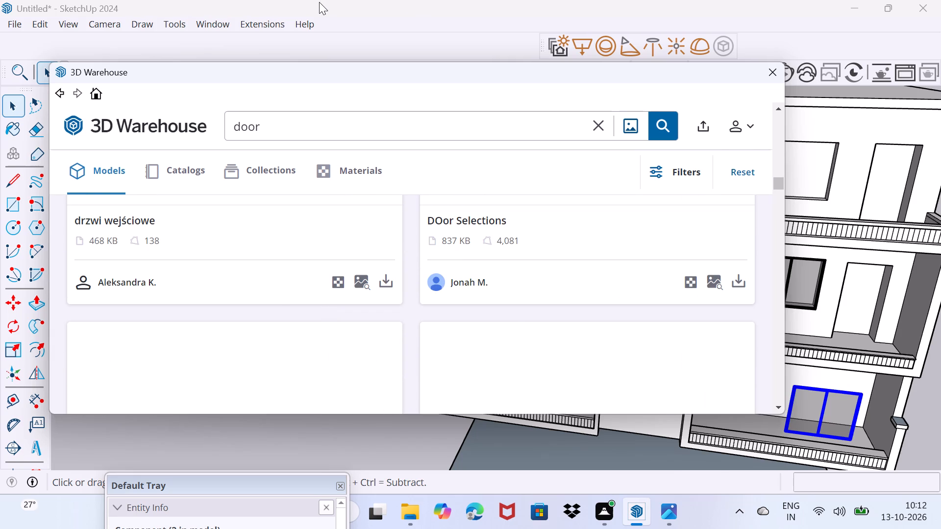
{"action": "scroll", "coordinate": [318, 5], "scroll_direction": "down", "scroll_amount": 1}
{"action": "scroll", "coordinate": [318, 6], "scroll_direction": "up", "scroll_amount": 6}
{"action": "scroll", "coordinate": [318, 6], "scroll_direction": "down", "scroll_amount": 2}
{"action": "scroll", "coordinate": [497, 381], "scroll_direction": "down", "scroll_amount": 4}
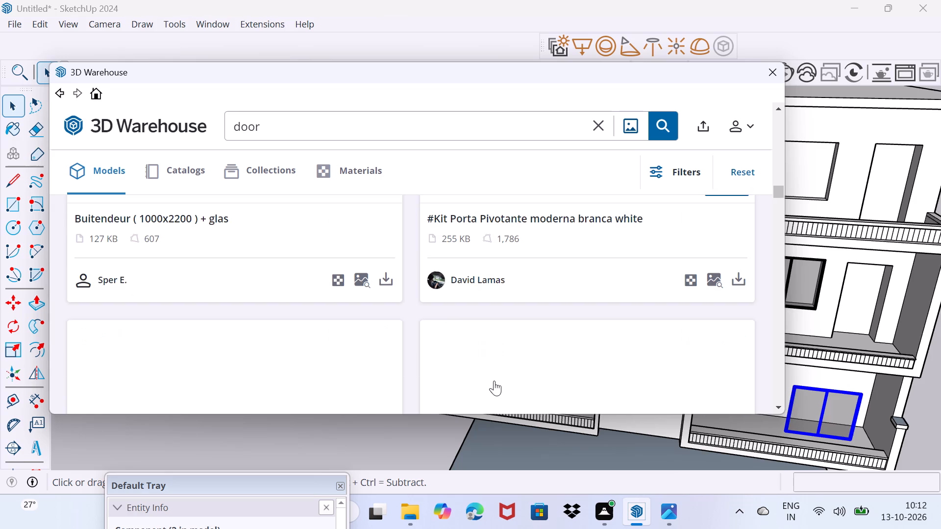
{"action": "scroll", "coordinate": [494, 381], "scroll_direction": "down", "scroll_amount": 5}
{"action": "scroll", "coordinate": [494, 381], "scroll_direction": "up", "scroll_amount": 9}
{"action": "scroll", "coordinate": [494, 382], "scroll_direction": "down", "scroll_amount": 5}
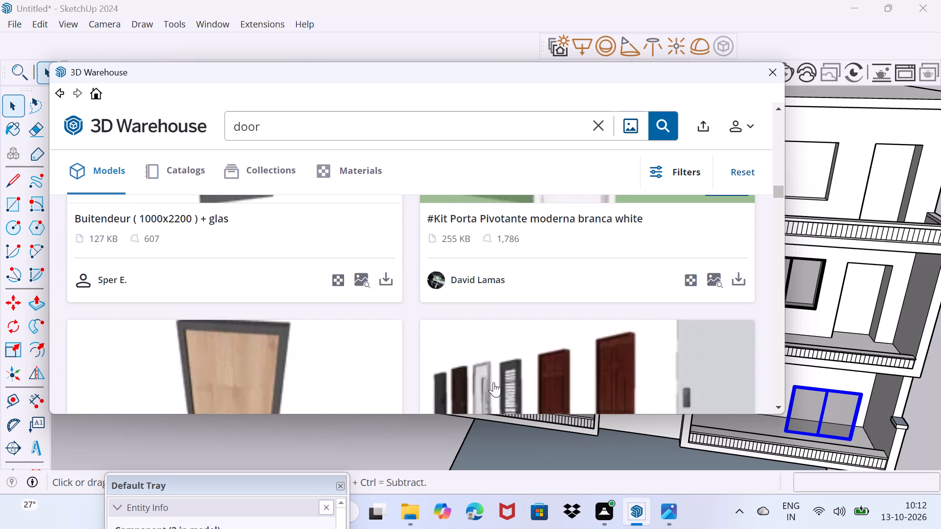
{"action": "scroll", "coordinate": [494, 383], "scroll_direction": "down", "scroll_amount": 3}
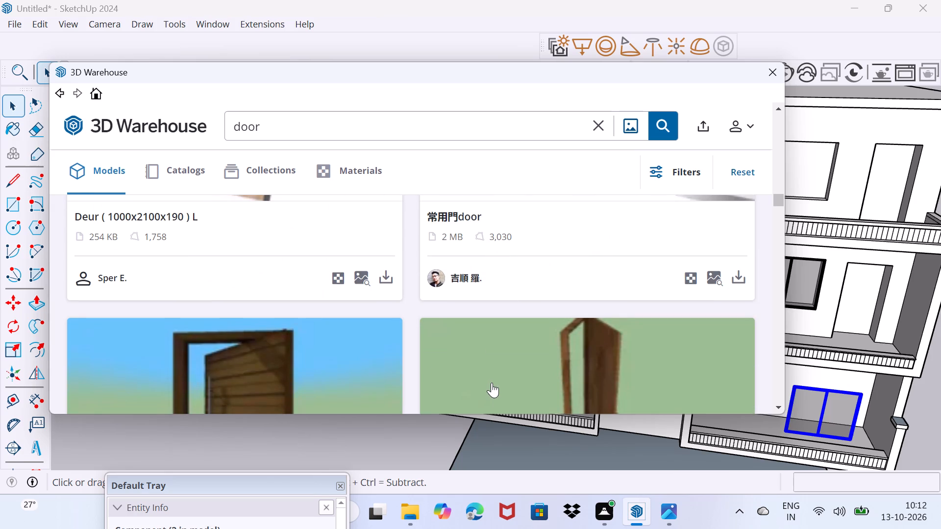
{"action": "scroll", "coordinate": [492, 383], "scroll_direction": "down", "scroll_amount": 9}
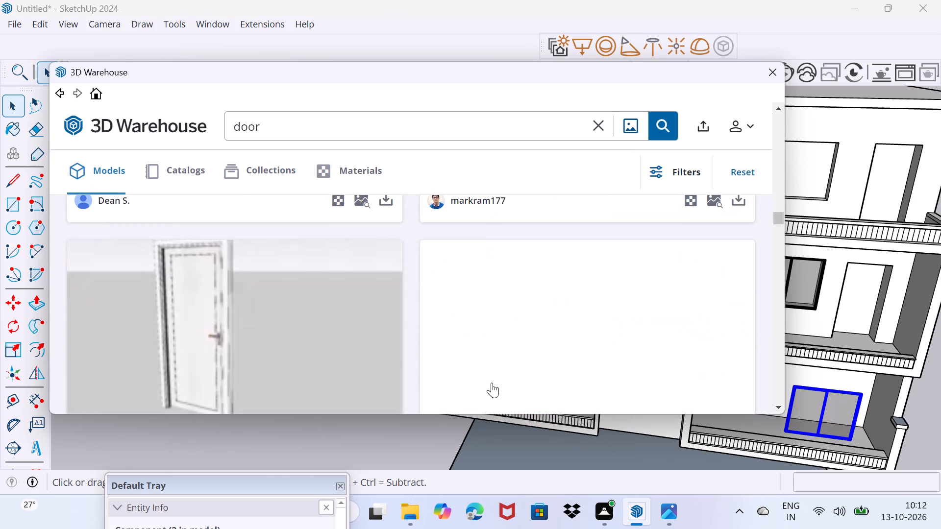
{"action": "scroll", "coordinate": [492, 383], "scroll_direction": "down", "scroll_amount": 9}
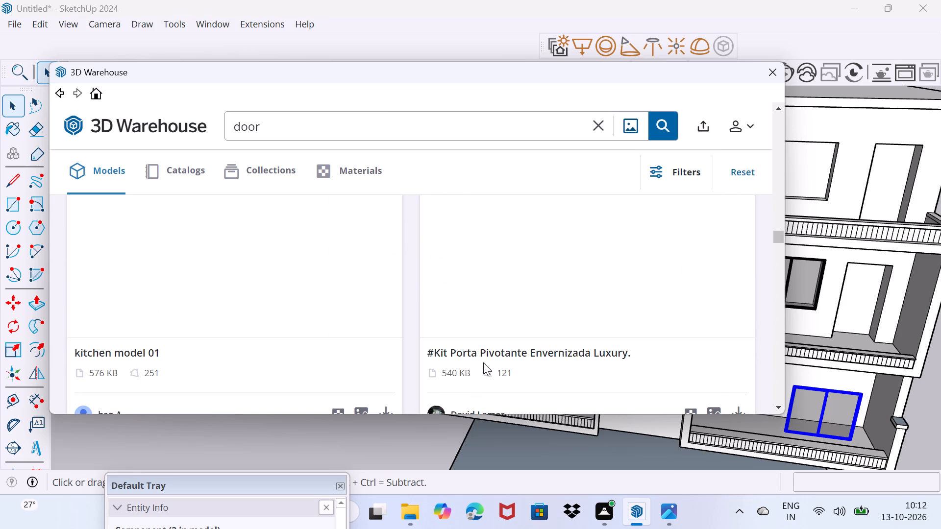
{"action": "scroll", "coordinate": [483, 362], "scroll_direction": "down", "scroll_amount": 3}
{"action": "scroll", "coordinate": [483, 362], "scroll_direction": "up", "scroll_amount": 4}
{"action": "scroll", "coordinate": [483, 362], "scroll_direction": "down", "scroll_amount": 4}
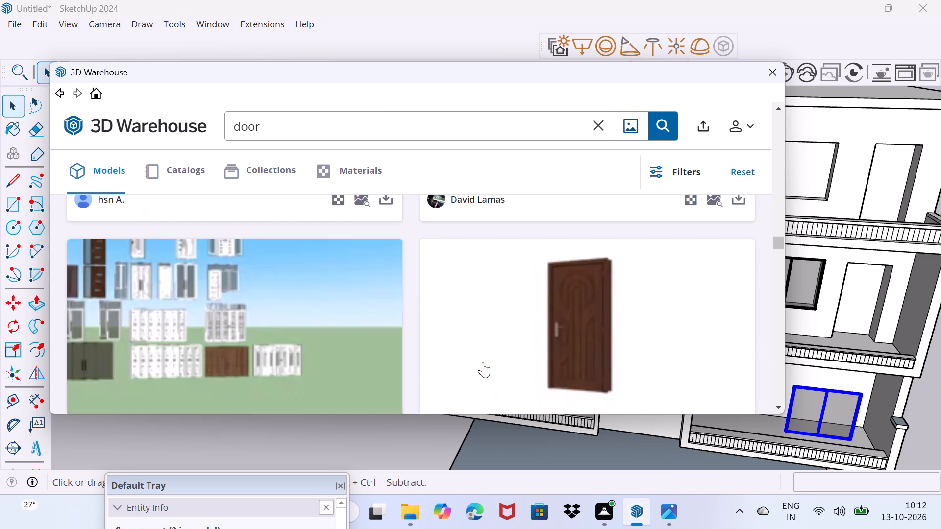
{"action": "scroll", "coordinate": [483, 362], "scroll_direction": "down", "scroll_amount": 8}
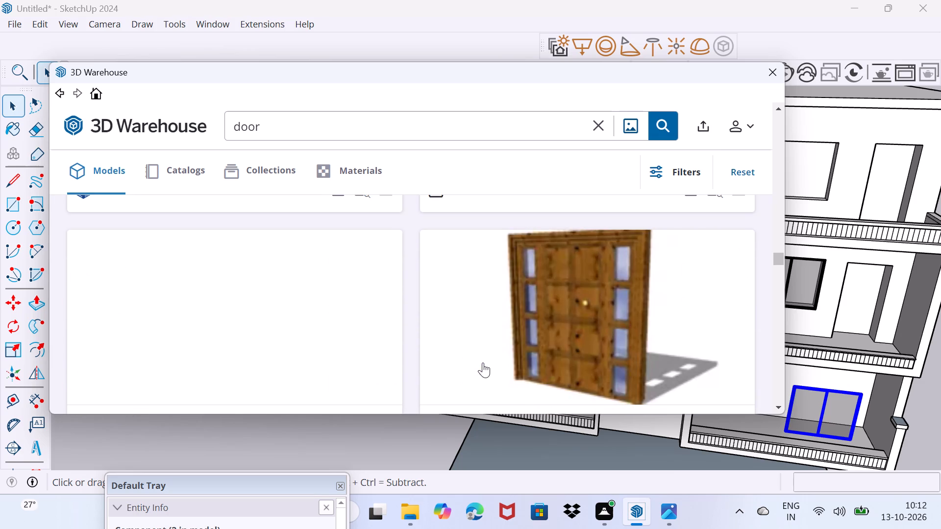
{"action": "scroll", "coordinate": [483, 362], "scroll_direction": "down", "scroll_amount": 11}
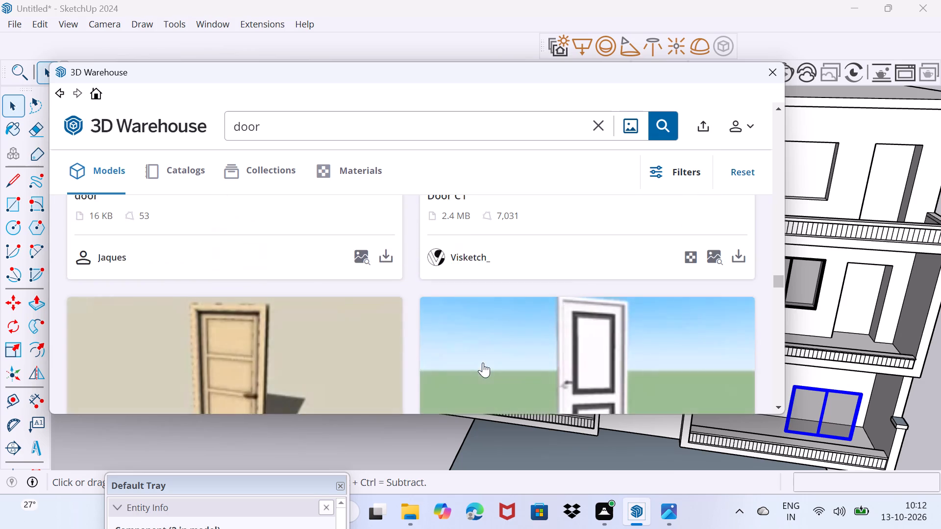
{"action": "scroll", "coordinate": [483, 362], "scroll_direction": "down", "scroll_amount": 5}
{"action": "scroll", "coordinate": [483, 362], "scroll_direction": "up", "scroll_amount": 2}
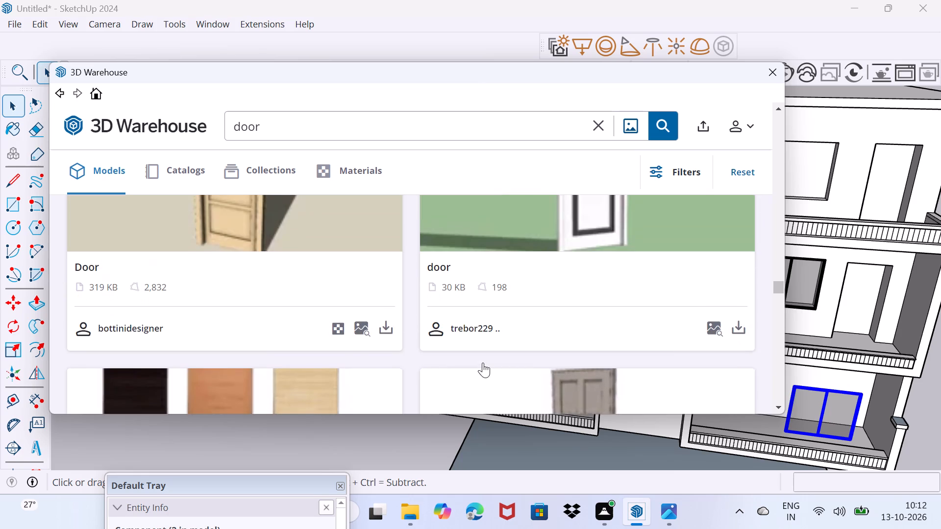
{"action": "scroll", "coordinate": [483, 362], "scroll_direction": "down", "scroll_amount": 13}
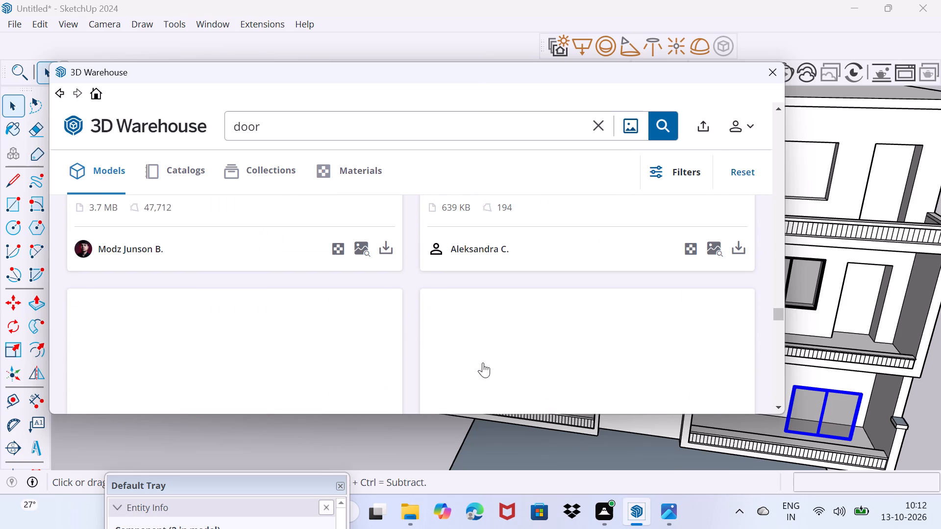
{"action": "scroll", "coordinate": [488, 310], "scroll_direction": "down", "scroll_amount": 3}
{"action": "scroll", "coordinate": [487, 313], "scroll_direction": "up", "scroll_amount": 13}
{"action": "scroll", "coordinate": [483, 320], "scroll_direction": "down", "scroll_amount": 11}
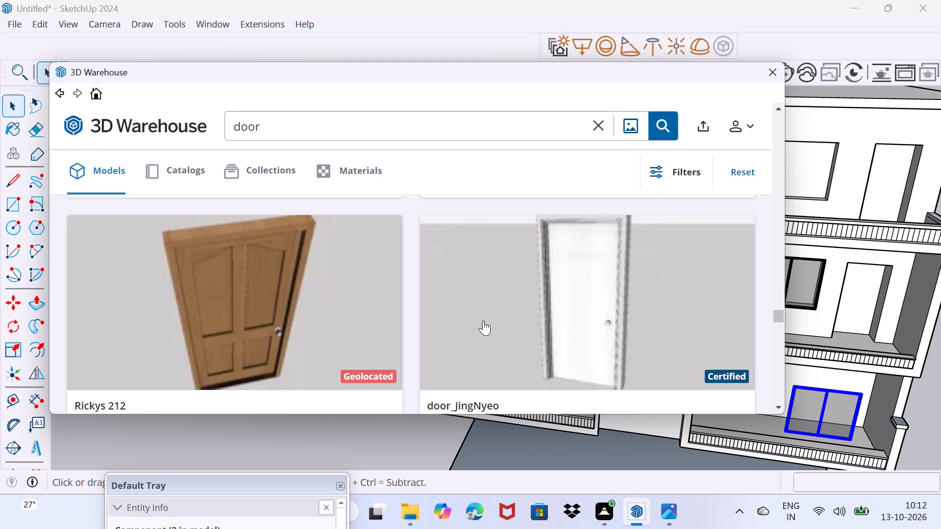
{"action": "scroll", "coordinate": [482, 327], "scroll_direction": "down", "scroll_amount": 5}
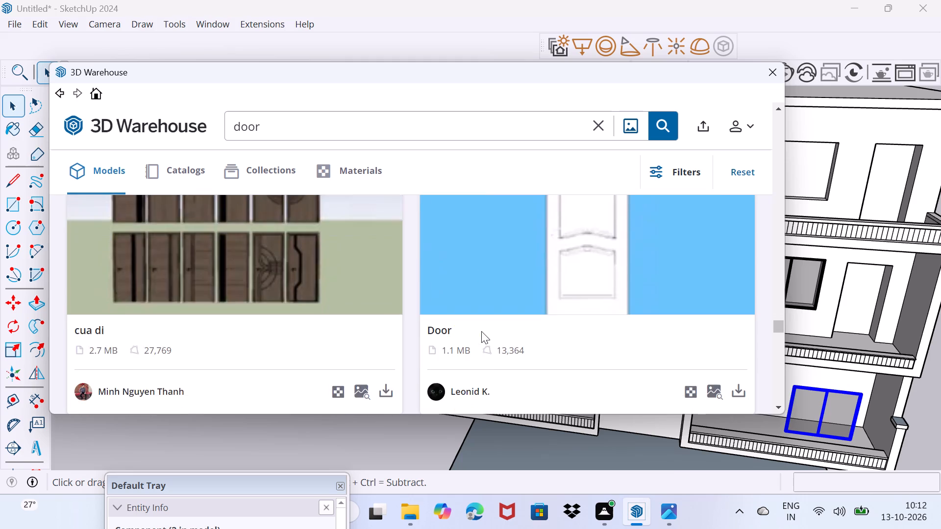
{"action": "scroll", "coordinate": [481, 331], "scroll_direction": "down", "scroll_amount": 13}
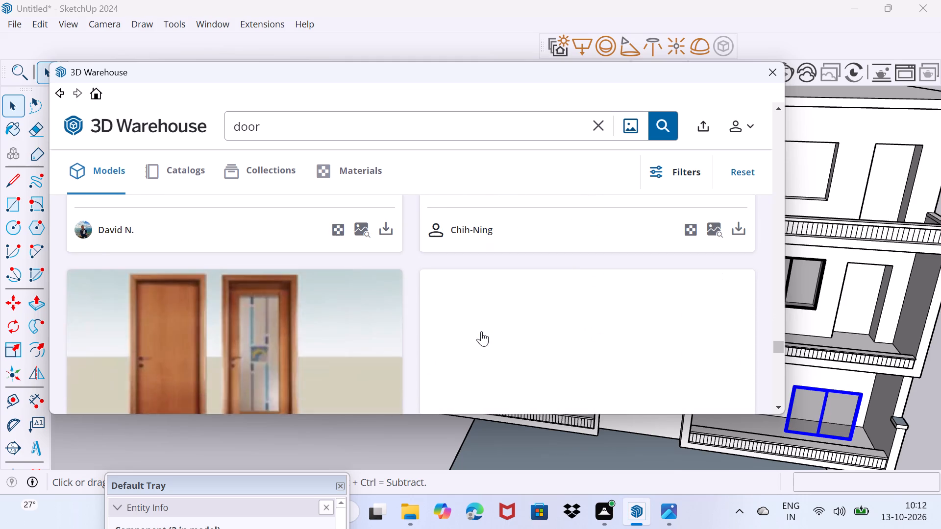
{"action": "scroll", "coordinate": [481, 331], "scroll_direction": "down", "scroll_amount": 19}
{"action": "scroll", "coordinate": [481, 331], "scroll_direction": "up", "scroll_amount": 4}
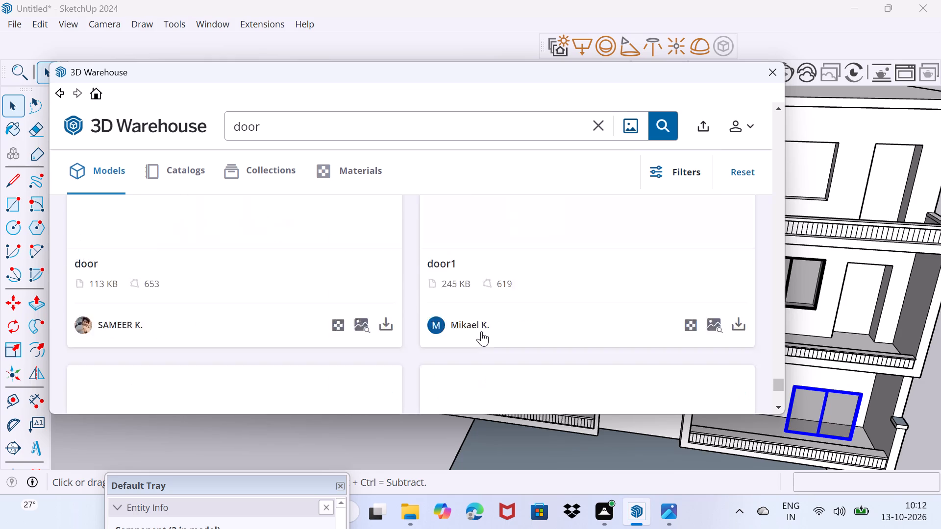
{"action": "scroll", "coordinate": [481, 331], "scroll_direction": "up", "scroll_amount": 5}
{"action": "scroll", "coordinate": [481, 331], "scroll_direction": "down", "scroll_amount": 10}
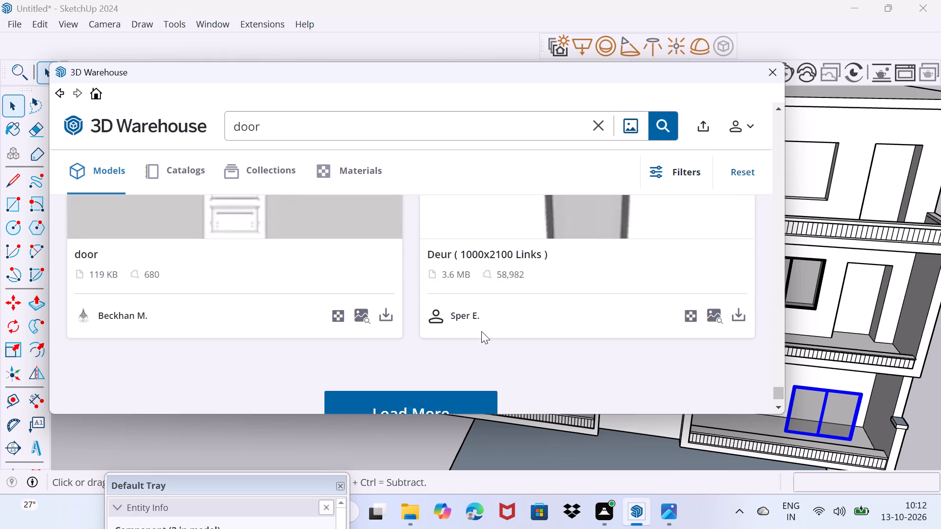
{"action": "scroll", "coordinate": [481, 331], "scroll_direction": "down", "scroll_amount": 4}
{"action": "scroll", "coordinate": [481, 331], "scroll_direction": "up", "scroll_amount": 1}
Load more door models at the end of the 3D Warehouse search results.
{"action": "left_click", "coordinate": [464, 387]}
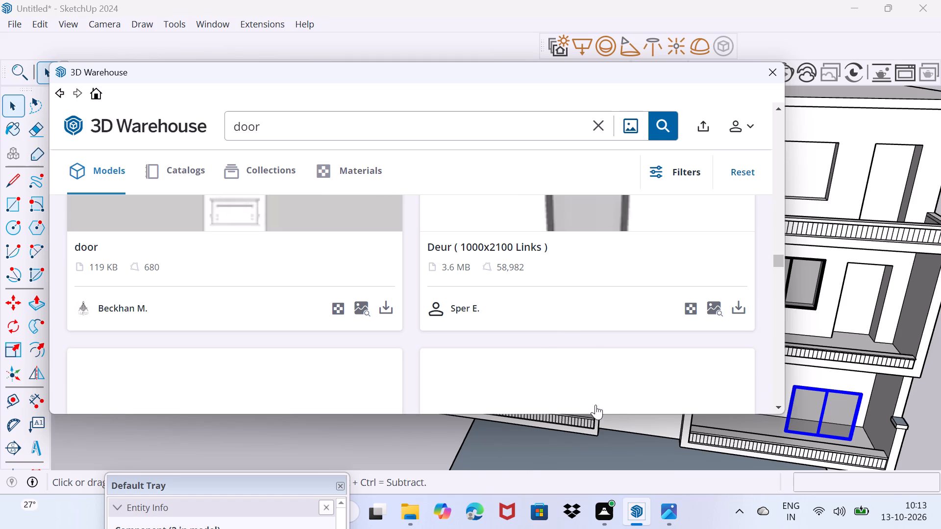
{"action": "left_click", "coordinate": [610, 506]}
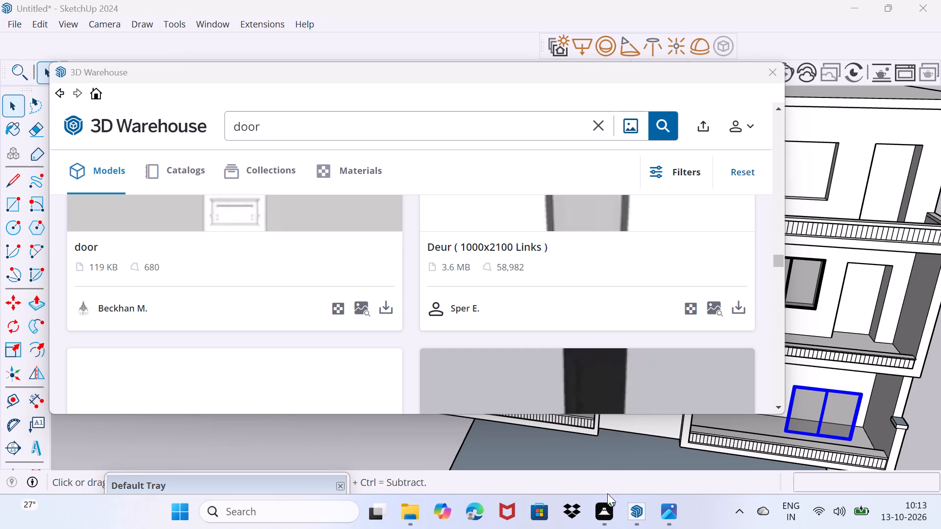
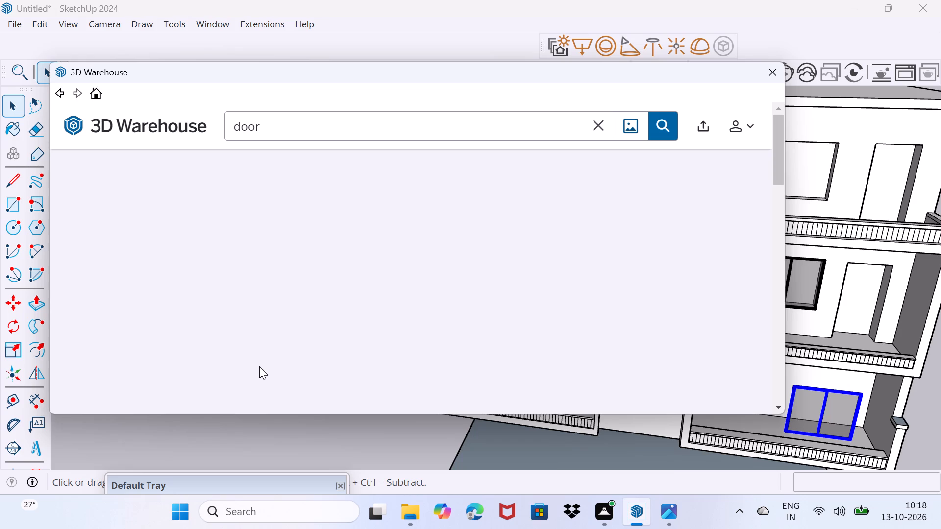
Review the Binnendeur door model's details page and return to the door search results.
{"action": "scroll", "coordinate": [259, 366], "scroll_direction": "up", "scroll_amount": 7}
{"action": "scroll", "coordinate": [258, 364], "scroll_direction": "down", "scroll_amount": 7}
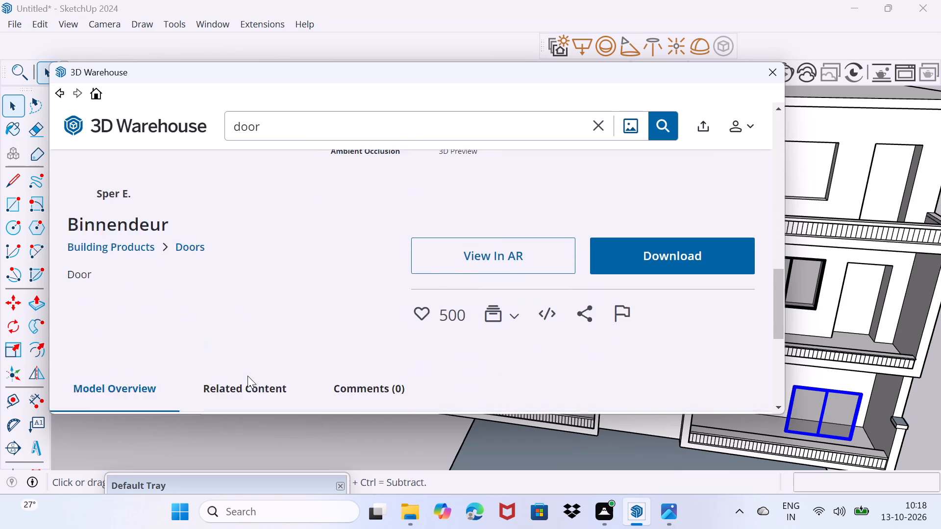
{"action": "scroll", "coordinate": [250, 369], "scroll_direction": "up", "scroll_amount": 3}
{"action": "left_click", "coordinate": [60, 95]}
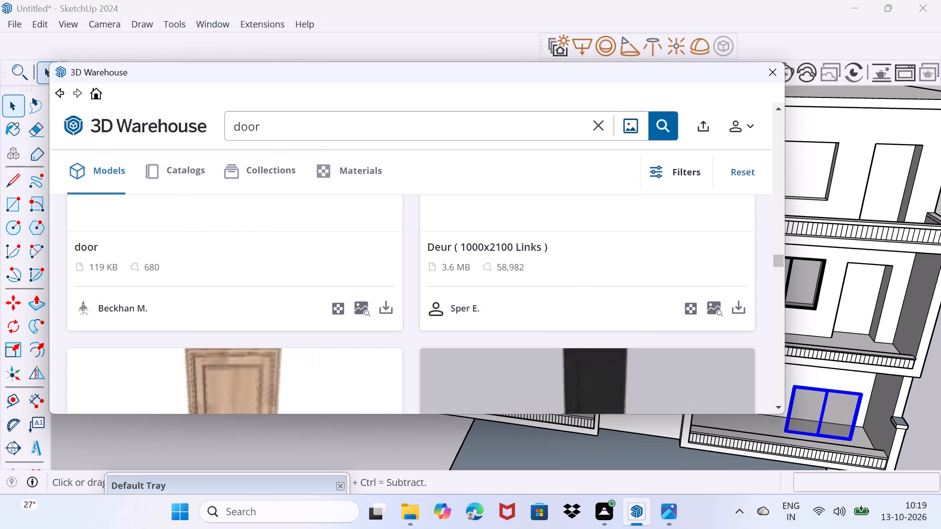
Browse the door collections in 3D Warehouse for a suitable balcony door and close the library.
{"action": "scroll", "coordinate": [429, 239], "scroll_direction": "down", "scroll_amount": 3}
{"action": "left_click", "coordinate": [243, 163]}
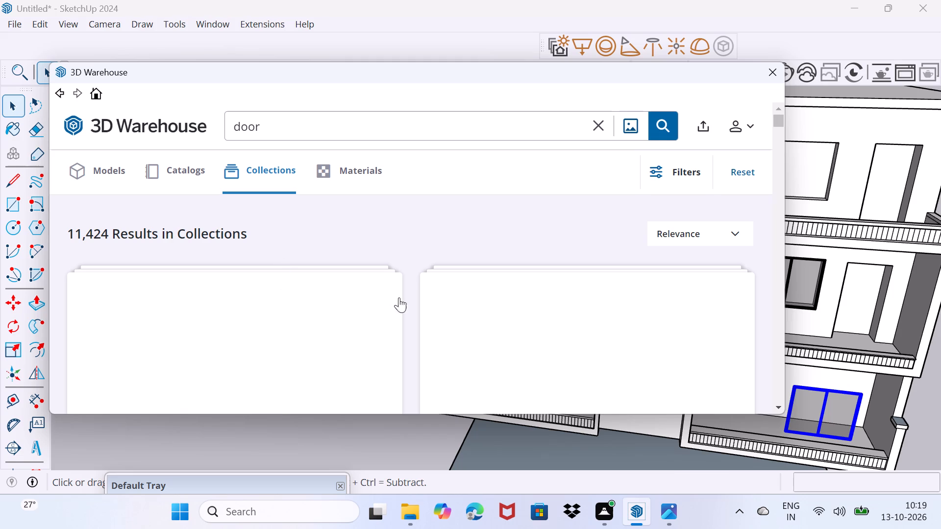
{"action": "scroll", "coordinate": [414, 322], "scroll_direction": "down", "scroll_amount": 4}
{"action": "scroll", "coordinate": [414, 322], "scroll_direction": "up", "scroll_amount": 4}
{"action": "scroll", "coordinate": [414, 322], "scroll_direction": "down", "scroll_amount": 4}
{"action": "scroll", "coordinate": [414, 322], "scroll_direction": "up", "scroll_amount": 4}
{"action": "scroll", "coordinate": [414, 322], "scroll_direction": "down", "scroll_amount": 9}
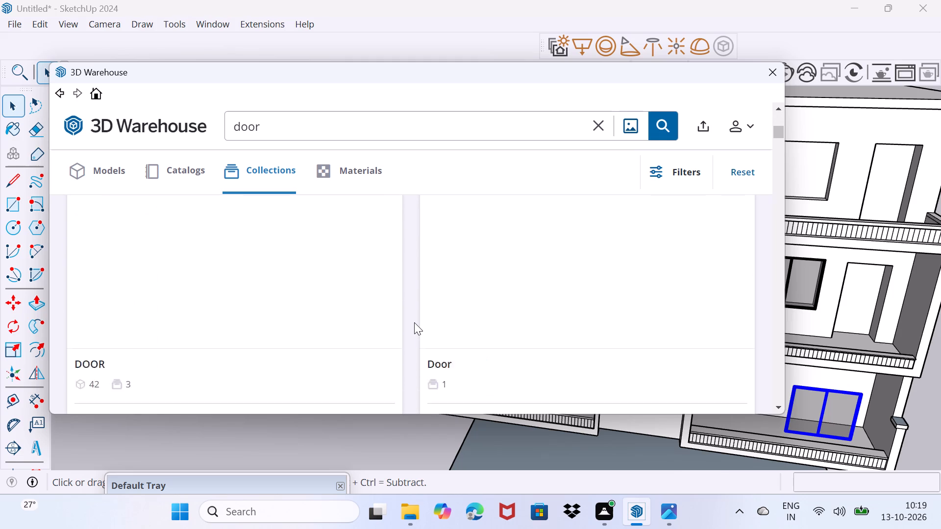
{"action": "scroll", "coordinate": [414, 322], "scroll_direction": "down", "scroll_amount": 3}
{"action": "scroll", "coordinate": [414, 322], "scroll_direction": "up", "scroll_amount": 8}
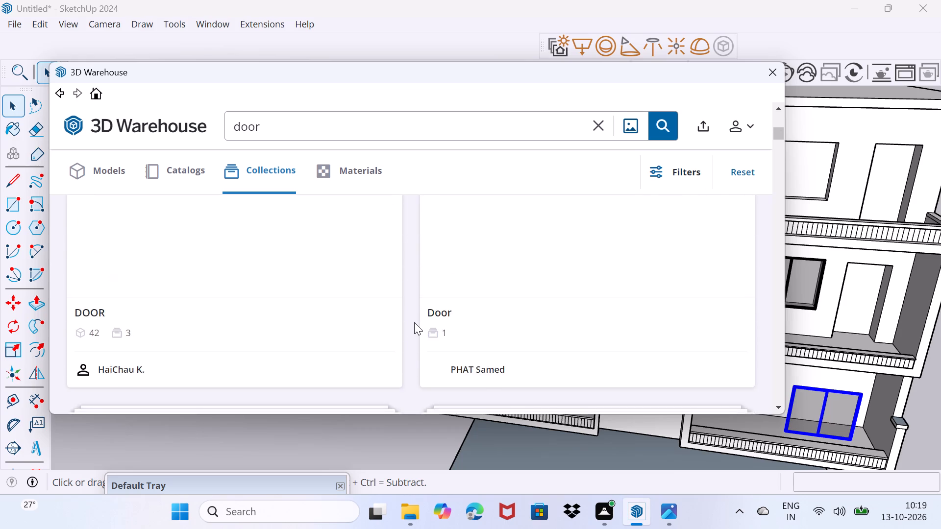
{"action": "scroll", "coordinate": [414, 322], "scroll_direction": "up", "scroll_amount": 2}
{"action": "left_click", "coordinate": [771, 75]}
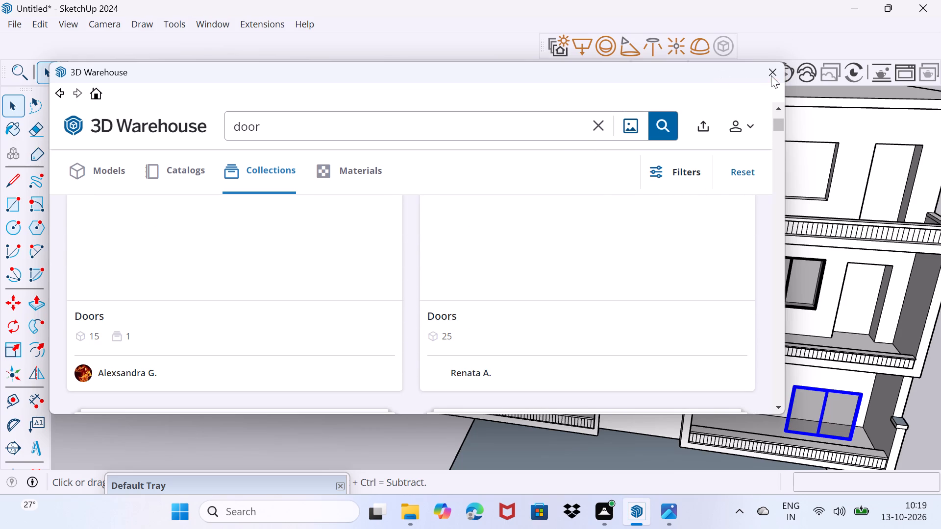
Move the loose two-pane window from the ground-floor balcony along the red axis to the empty space beside the building.
{"action": "middle_click_drag", "start_coordinate": [675, 255], "coordinate": [815, 266]}
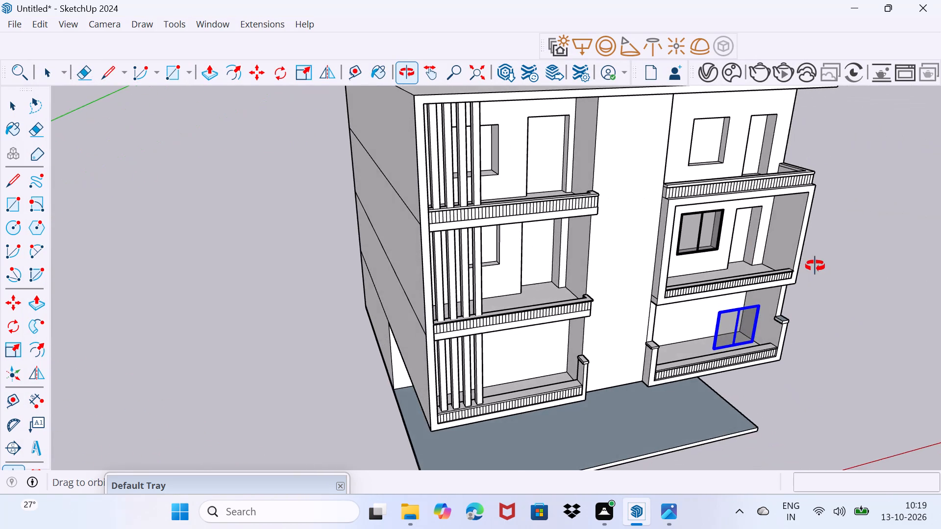
{"action": "middle_click_drag", "start_coordinate": [815, 266], "coordinate": [586, 321]}
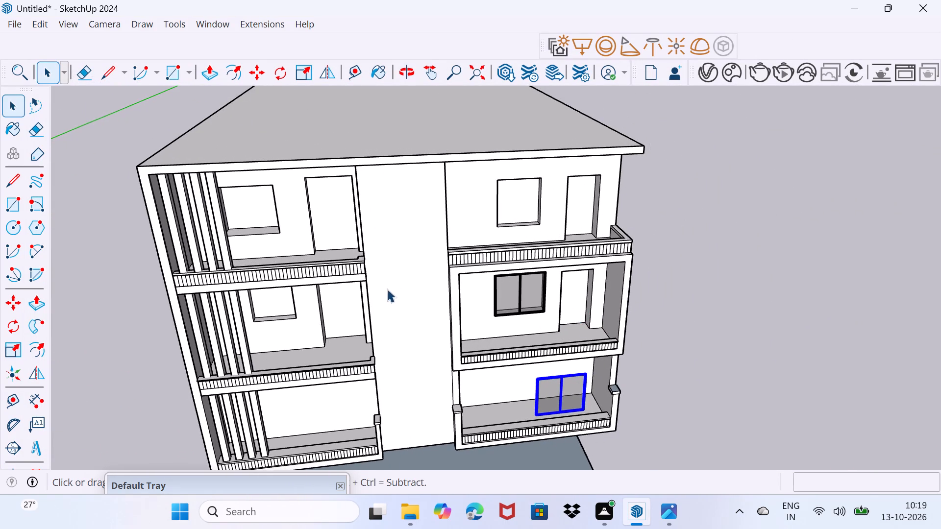
{"action": "middle_click_drag", "start_coordinate": [337, 439], "coordinate": [355, 378]}
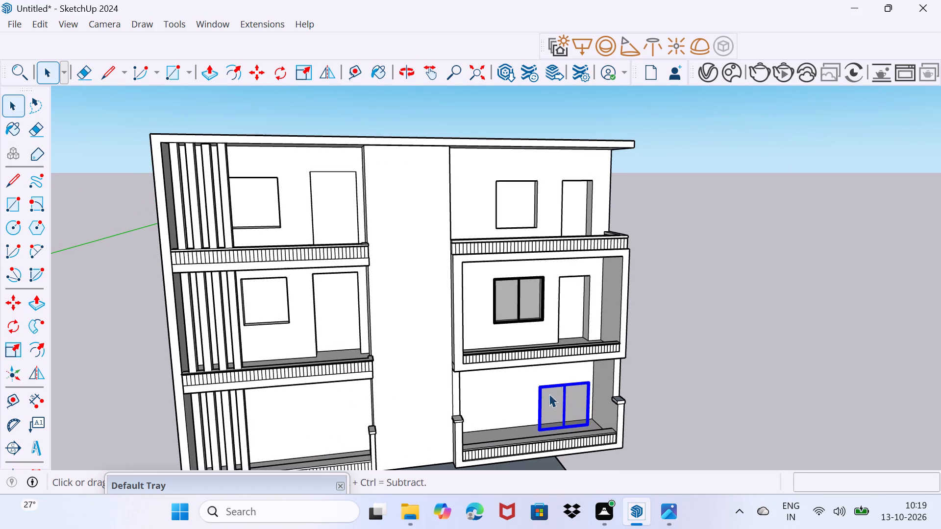
{"action": "left_click", "coordinate": [556, 401]}
{"action": "scroll", "coordinate": [555, 430], "scroll_direction": "up", "scroll_amount": 7}
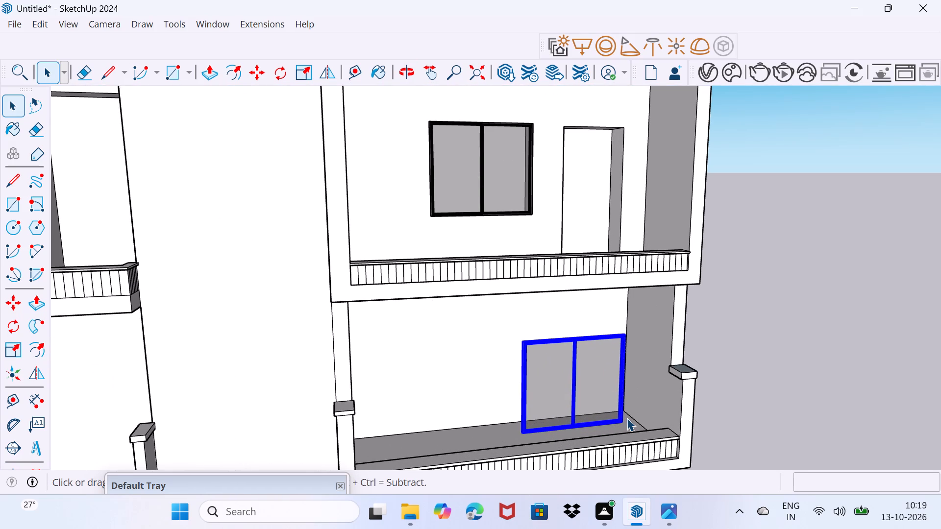
{"action": "scroll", "coordinate": [618, 418], "scroll_direction": "up", "scroll_amount": 2}
{"action": "key", "text": "m"}
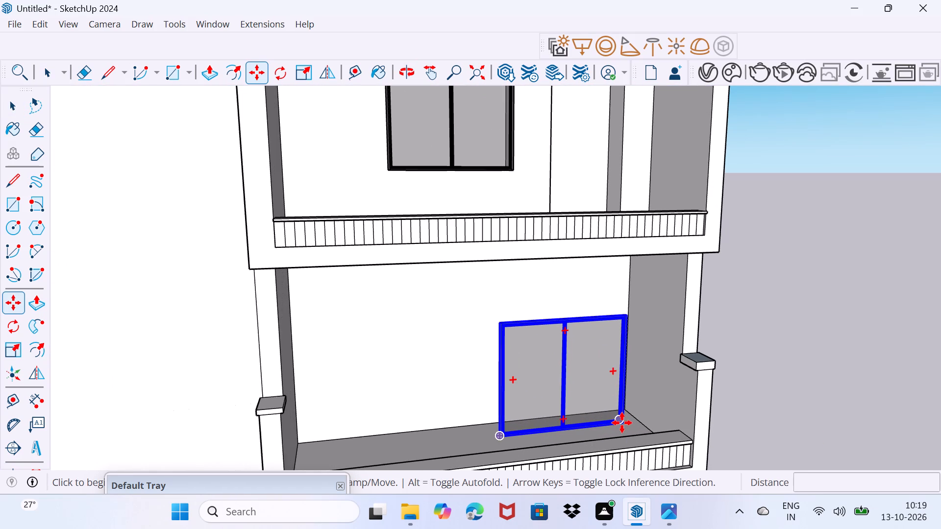
{"action": "left_click", "coordinate": [622, 423]}
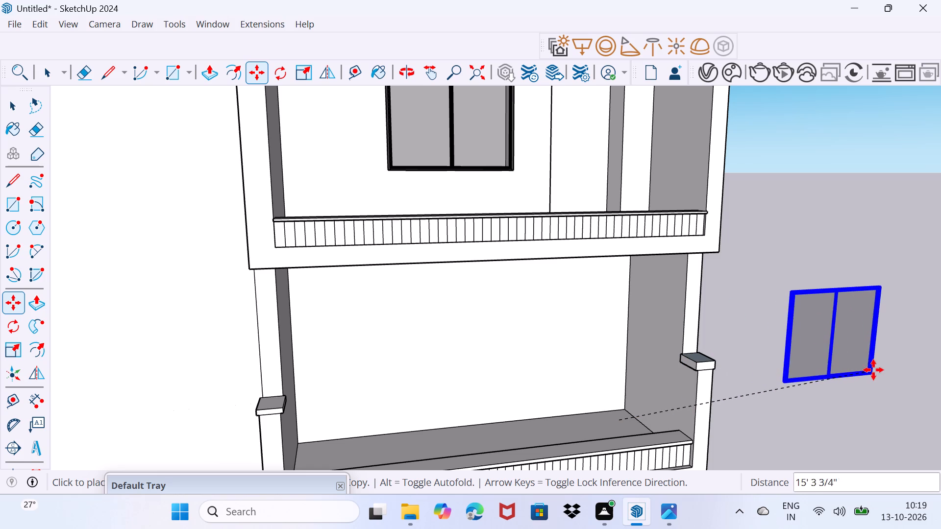
{"action": "middle_click_drag", "start_coordinate": [918, 385], "coordinate": [853, 415]}
{"action": "middle_click_drag", "start_coordinate": [930, 415], "coordinate": [893, 417]}
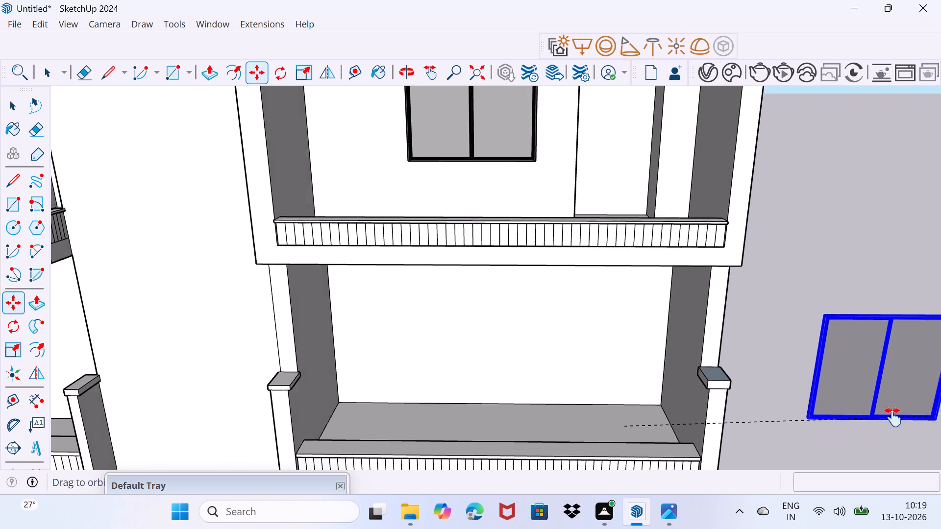
{"action": "middle_click_drag", "start_coordinate": [893, 417], "coordinate": [447, 375]}
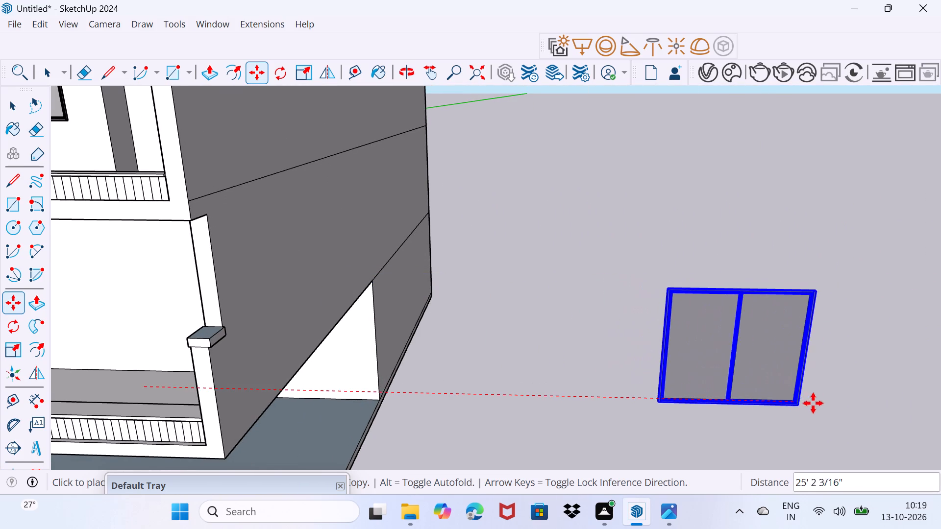
{"action": "left_click", "coordinate": [845, 405]}
{"action": "key", "text": "space"}
{"action": "left_click", "coordinate": [644, 360]}
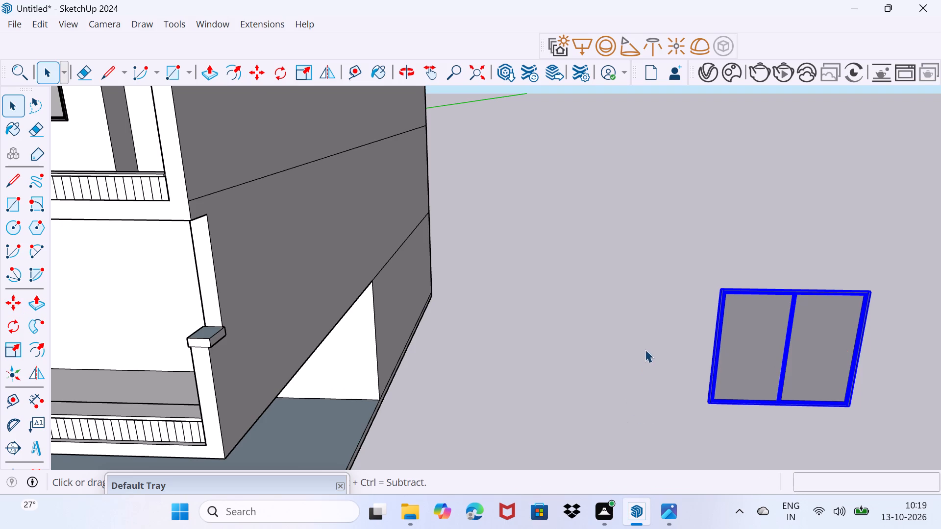
Draw a door rectangle about 3' 5" wide by 6' 9 1/2" high on the slatted ground-floor balcony's back wall, starting at the floor.
{"action": "scroll", "coordinate": [561, 385], "scroll_direction": "down", "scroll_amount": 9}
{"action": "middle_click_drag", "start_coordinate": [321, 392], "coordinate": [457, 365]}
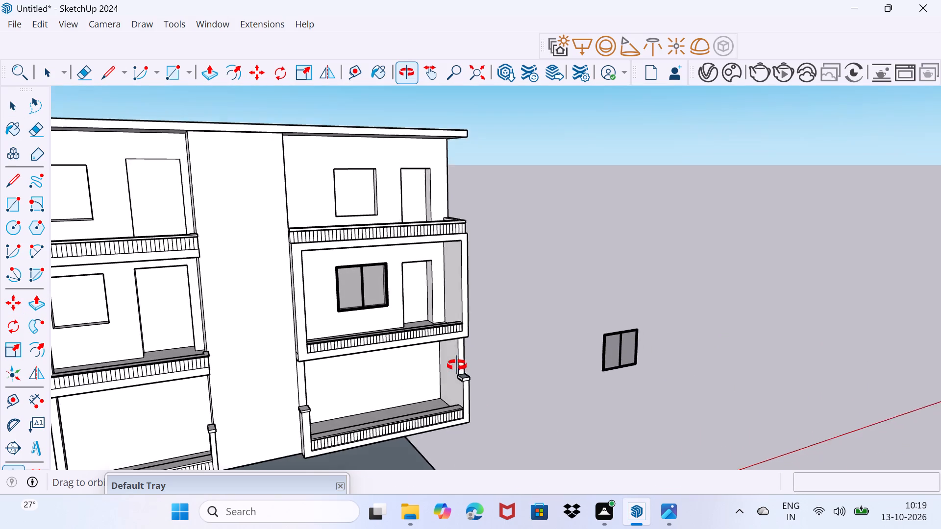
{"action": "middle_click_drag", "start_coordinate": [457, 365], "coordinate": [582, 365]}
{"action": "scroll", "coordinate": [418, 370], "scroll_direction": "up", "scroll_amount": 6}
{"action": "middle_click_drag", "start_coordinate": [418, 369], "coordinate": [415, 385]}
{"action": "scroll", "coordinate": [411, 409], "scroll_direction": "up", "scroll_amount": 3}
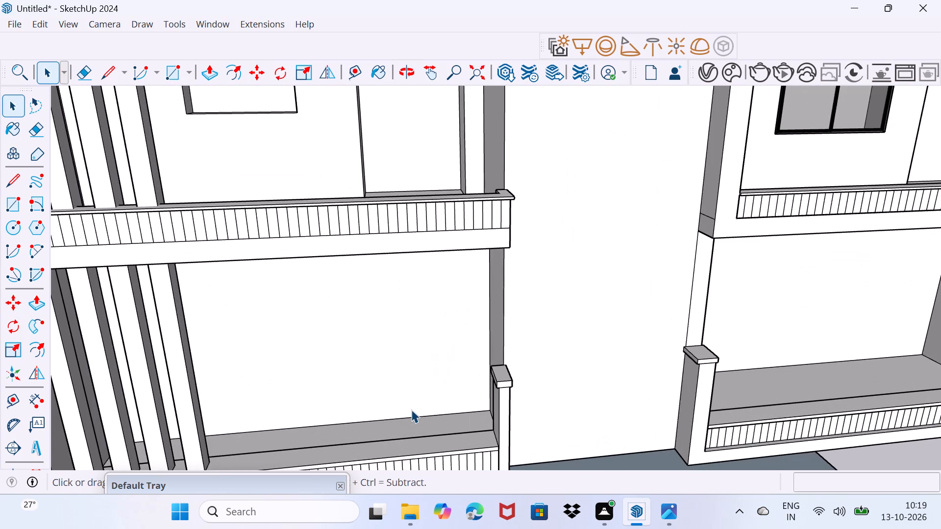
{"action": "key", "text": "r"}
{"action": "scroll", "coordinate": [413, 418], "scroll_direction": "up", "scroll_amount": 2}
{"action": "middle_click_drag", "start_coordinate": [413, 418], "coordinate": [437, 430]}
{"action": "left_click", "coordinate": [468, 402]}
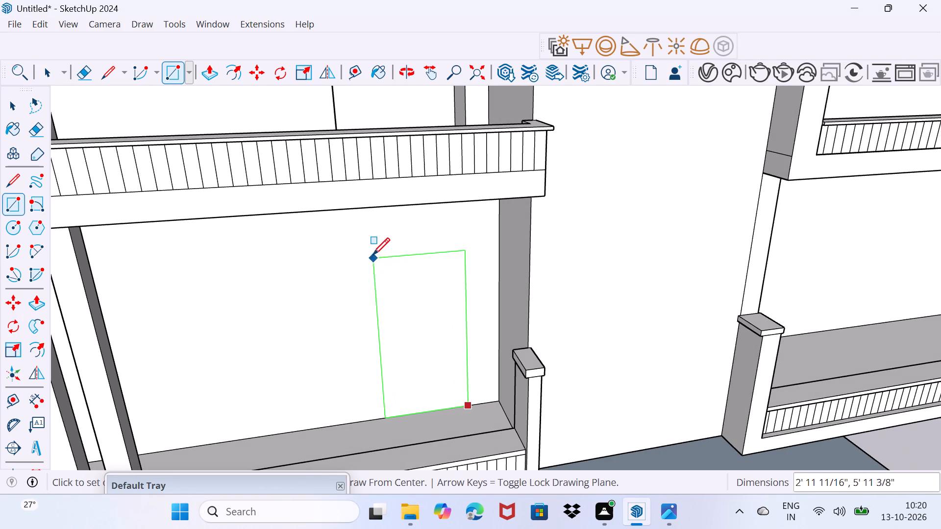
{"action": "left_click", "coordinate": [356, 233]}
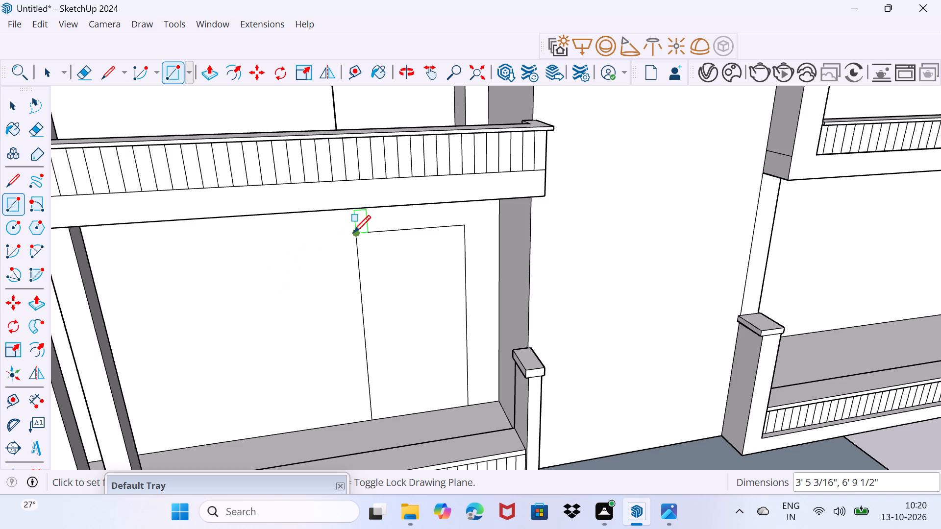
Draw a window rectangle about 4' 7" by 3' 9" beside the door outline on the same balcony wall.
{"action": "left_click", "coordinate": [264, 241]}
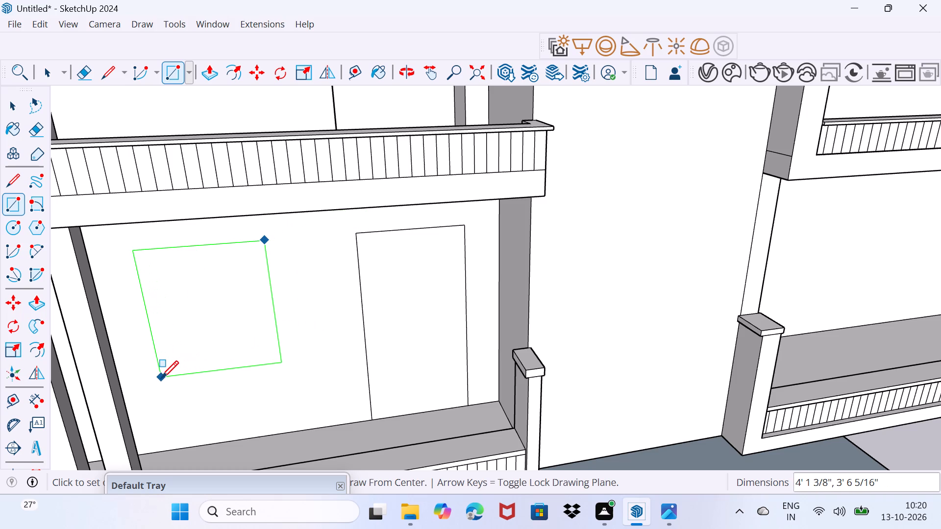
{"action": "left_click", "coordinate": [158, 392]}
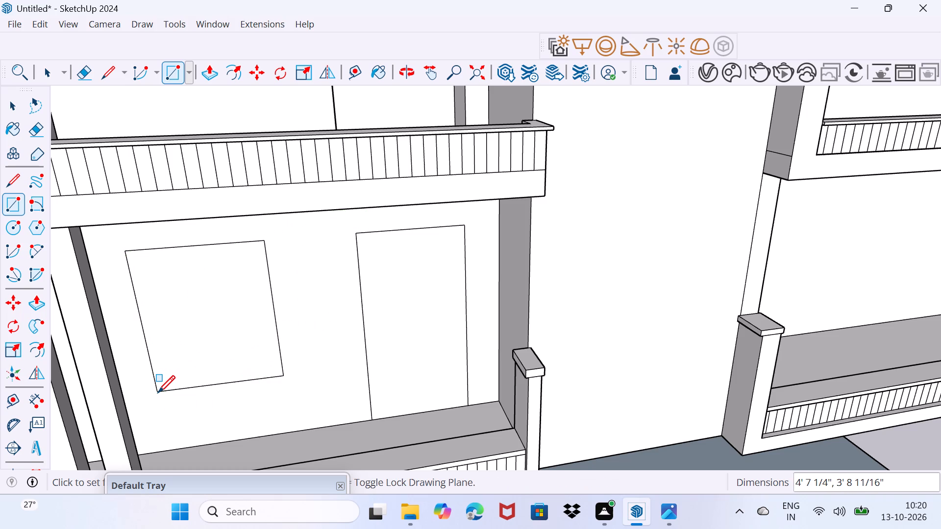
Draw a door rectangle about 3' 9" wide by 7' high on the other ground-floor balcony's back wall, starting at the floor.
{"action": "scroll", "coordinate": [158, 392], "scroll_direction": "down", "scroll_amount": 12}
{"action": "middle_click_drag", "start_coordinate": [377, 403], "coordinate": [202, 429]}
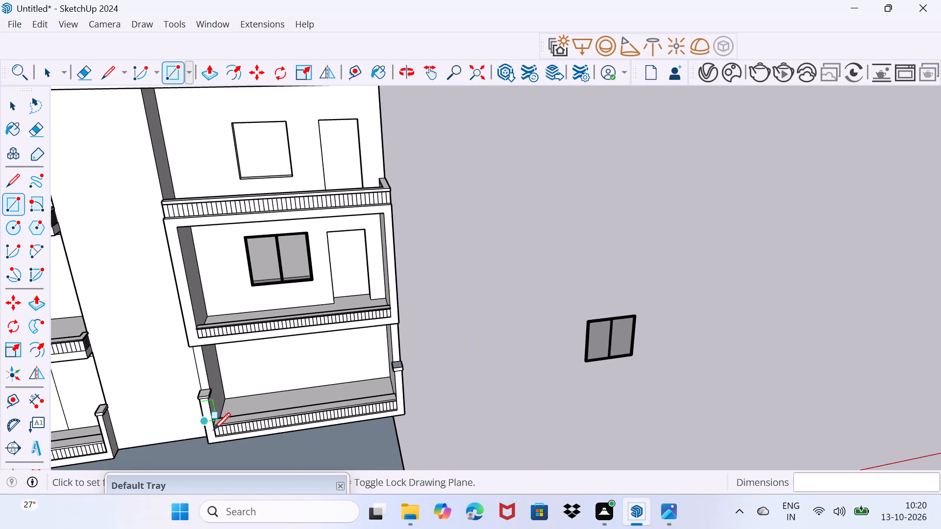
{"action": "scroll", "coordinate": [278, 419], "scroll_direction": "up", "scroll_amount": 6}
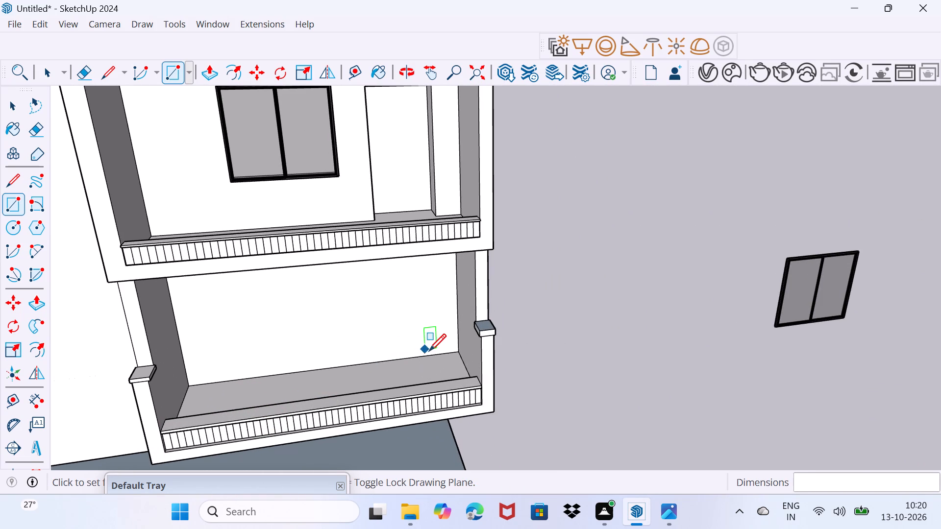
{"action": "left_click", "coordinate": [432, 352]}
{"action": "scroll", "coordinate": [370, 289], "scroll_direction": "down", "scroll_amount": 1}
{"action": "middle_click_drag", "start_coordinate": [370, 289], "coordinate": [371, 280]}
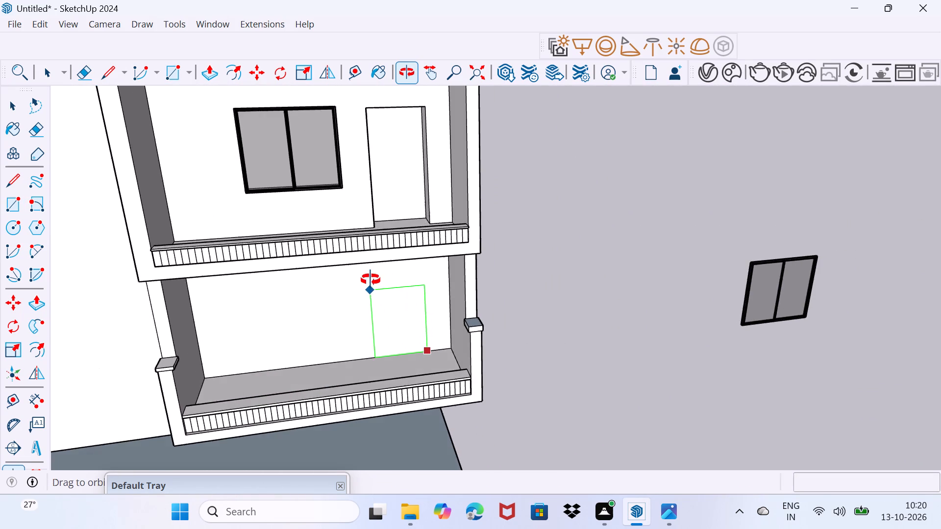
{"action": "middle_click_drag", "start_coordinate": [371, 280], "coordinate": [376, 254]}
{"action": "scroll", "coordinate": [369, 286], "scroll_direction": "up", "scroll_amount": 6}
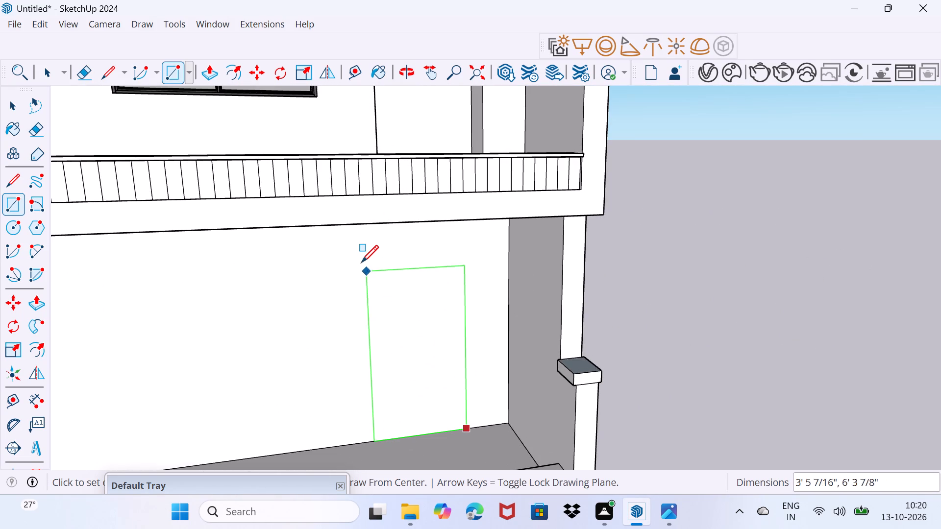
{"action": "left_click", "coordinate": [355, 250]}
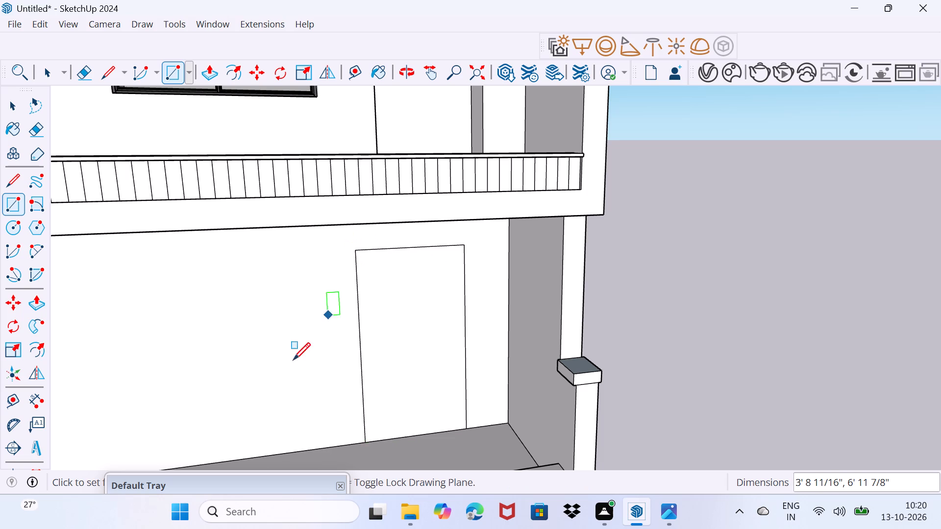
Draw a window rectangle beside the new door outline on that ground-floor balcony's back wall.
{"action": "left_click", "coordinate": [278, 351]}
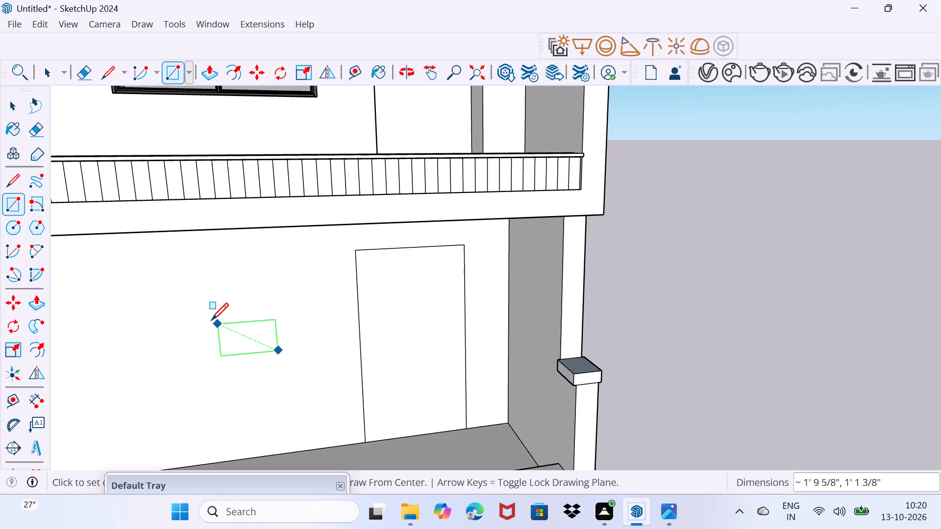
{"action": "middle_click_drag", "start_coordinate": [122, 298], "coordinate": [213, 293]}
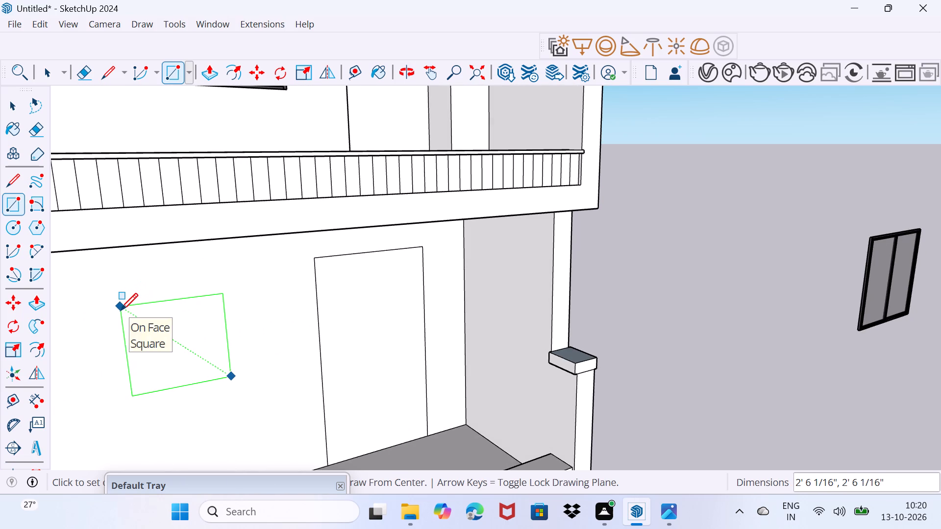
{"action": "left_click", "coordinate": [104, 310]}
{"action": "key", "text": "space"}
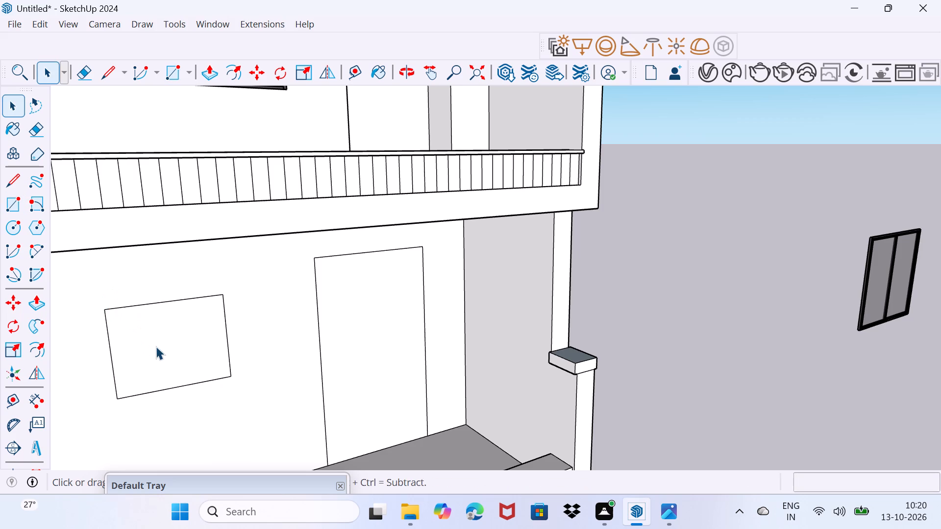
Push the new window face about 3 1/4" into the wall to form a recessed opening.
{"action": "left_click", "coordinate": [156, 346]}
{"action": "key", "text": "p"}
{"action": "left_click", "coordinate": [156, 346]}
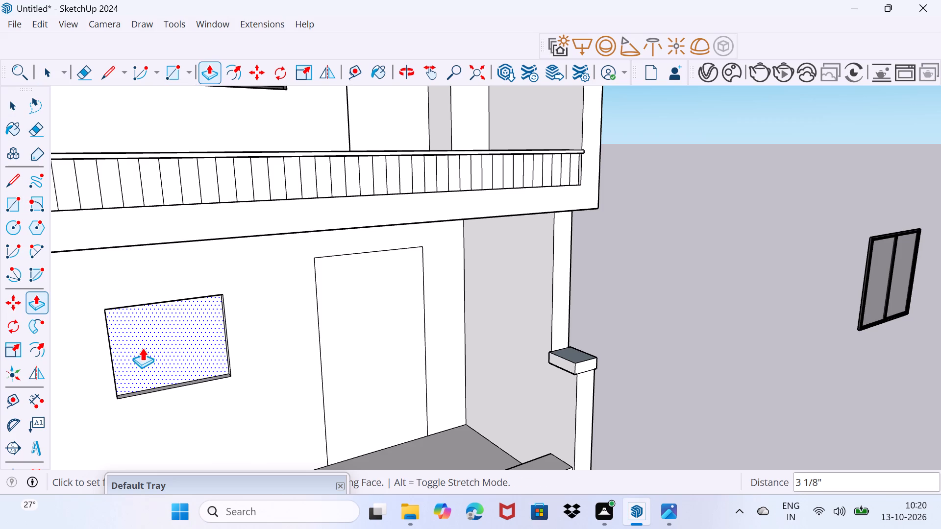
{"action": "left_click", "coordinate": [142, 348]}
{"action": "scroll", "coordinate": [171, 389], "scroll_direction": "up", "scroll_amount": 3}
{"action": "middle_click_drag", "start_coordinate": [171, 389], "coordinate": [223, 421]}
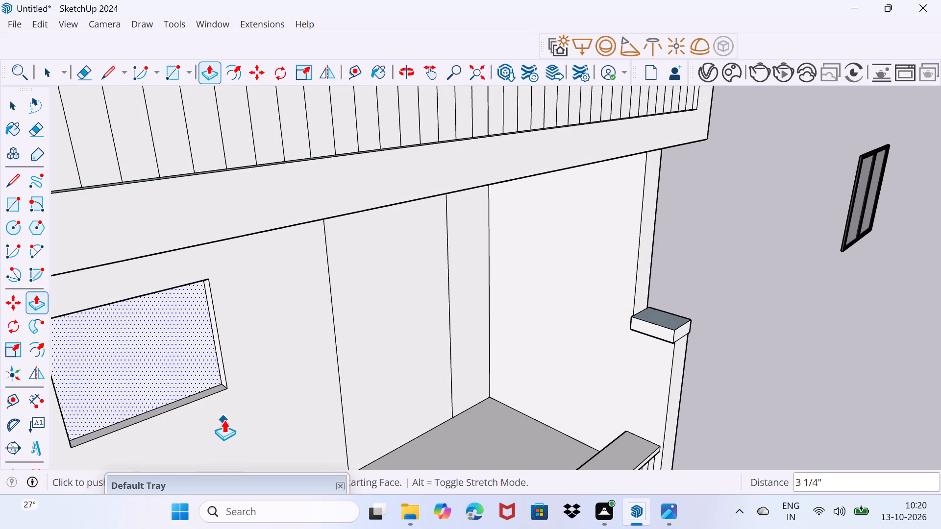
Push the window recess's sill face downward to make the ground-floor opening taller.
{"action": "key", "text": "space"}
{"action": "left_click_drag", "start_coordinate": [210, 423], "coordinate": [214, 413]}
{"action": "scroll", "coordinate": [174, 403], "scroll_direction": "up", "scroll_amount": 6}
{"action": "middle_click_drag", "start_coordinate": [180, 405], "coordinate": [222, 422]}
{"action": "left_click", "coordinate": [233, 441]}
{"action": "middle_click_drag", "start_coordinate": [233, 441], "coordinate": [198, 295]}
{"action": "key", "text": "p"}
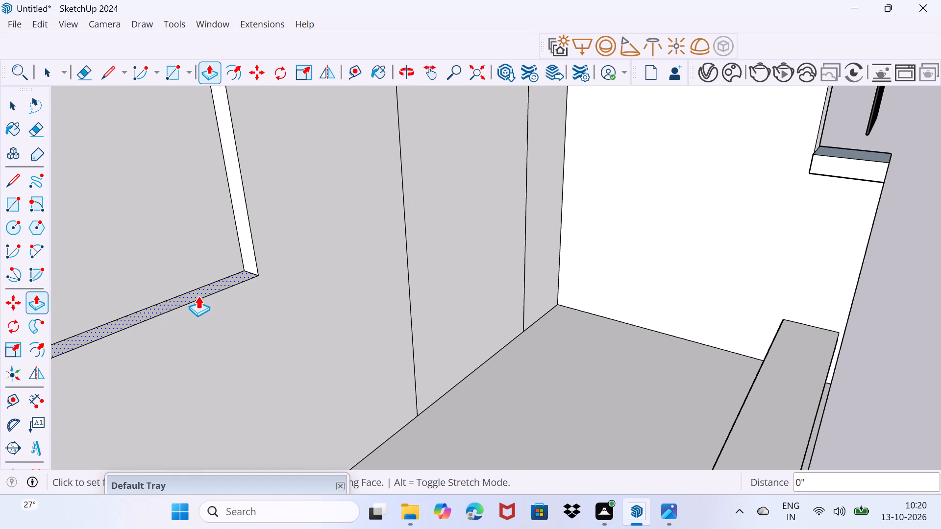
{"action": "left_click", "coordinate": [198, 296]}
{"action": "left_click", "coordinate": [211, 344]}
{"action": "key", "text": "space"}
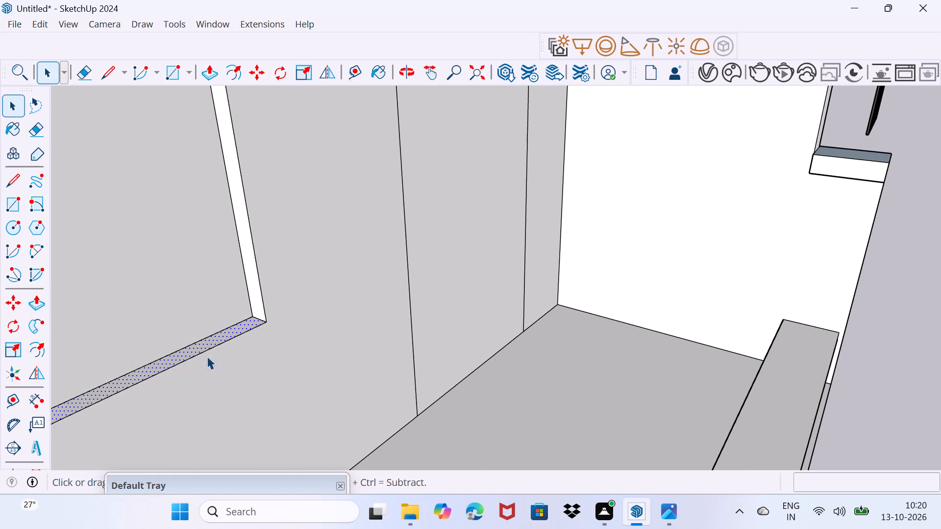
{"action": "left_click_drag", "start_coordinate": [205, 364], "coordinate": [209, 357]}
{"action": "scroll", "coordinate": [255, 295], "scroll_direction": "down", "scroll_amount": 12}
{"action": "middle_click_drag", "start_coordinate": [231, 310], "coordinate": [200, 323]}
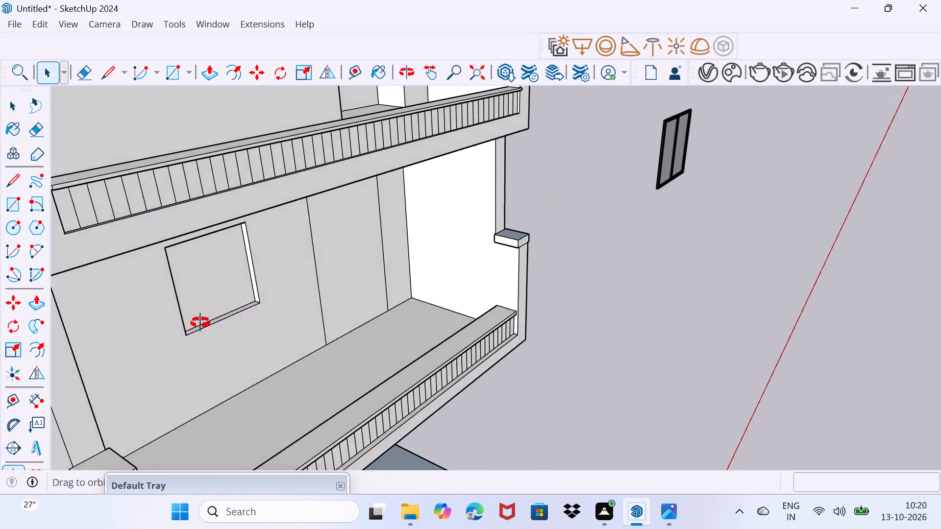
Push outward the side face farther from the door to widen the window recess on the ground-floor balcony without slats.
{"action": "middle_click_drag", "start_coordinate": [200, 323], "coordinate": [94, 324]}
{"action": "scroll", "coordinate": [249, 298], "scroll_direction": "up", "scroll_amount": 7}
{"action": "middle_click_drag", "start_coordinate": [288, 275], "coordinate": [190, 283]}
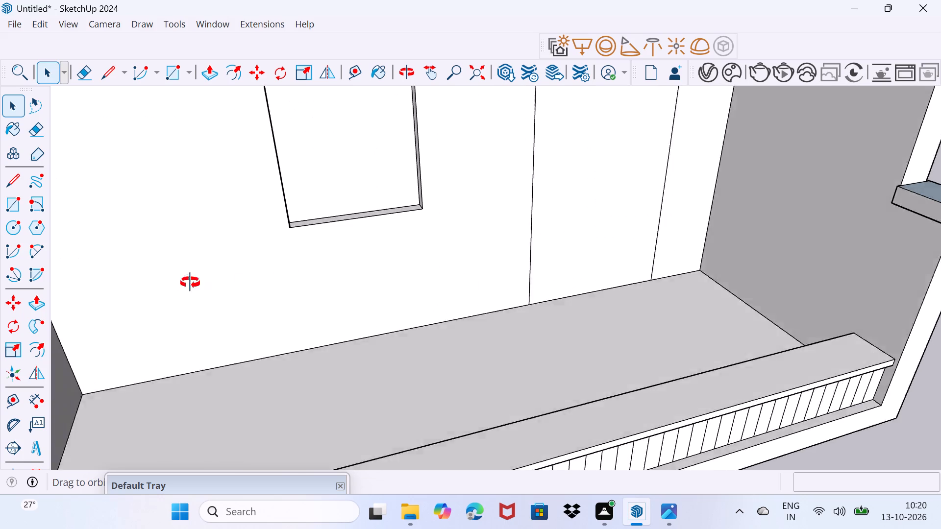
{"action": "middle_click_drag", "start_coordinate": [190, 283], "coordinate": [127, 437]}
{"action": "scroll", "coordinate": [305, 406], "scroll_direction": "up", "scroll_amount": 2}
{"action": "middle_click_drag", "start_coordinate": [306, 405], "coordinate": [288, 294]}
{"action": "scroll", "coordinate": [332, 312], "scroll_direction": "up", "scroll_amount": 4}
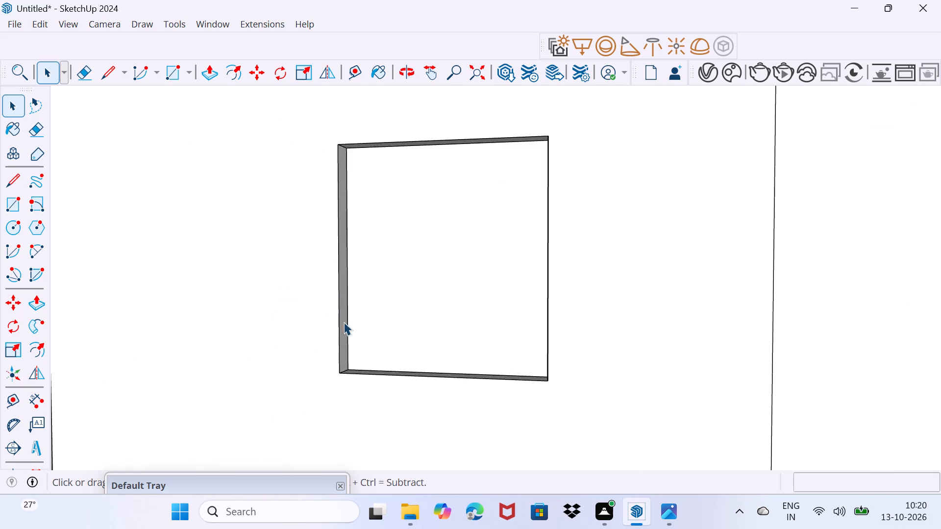
{"action": "scroll", "coordinate": [344, 322], "scroll_direction": "up", "scroll_amount": 2}
{"action": "left_click", "coordinate": [344, 321]}
{"action": "key", "text": "p"}
{"action": "left_click", "coordinate": [344, 321]}
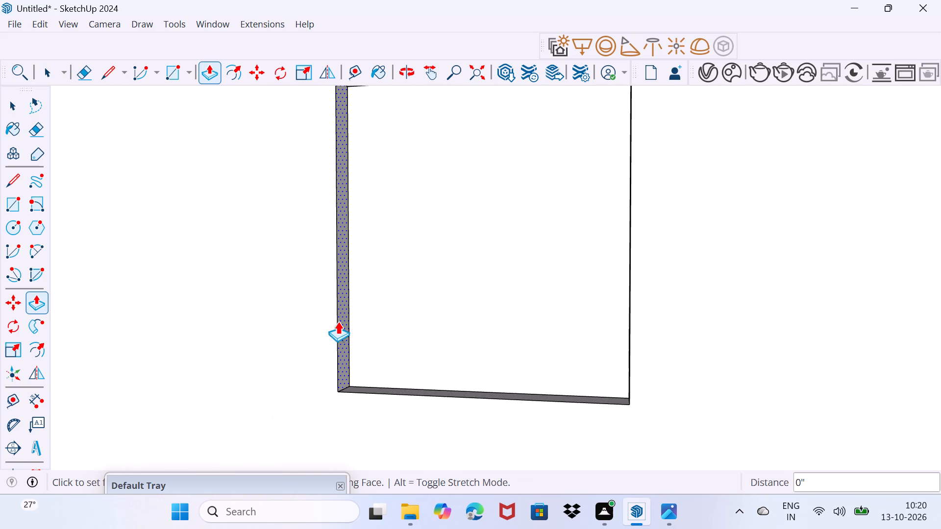
{"action": "left_click", "coordinate": [306, 323]}
{"action": "key", "text": "space"}
{"action": "left_click_drag", "start_coordinate": [329, 343], "coordinate": [355, 325]}
Push the same window recess's side face nearer the door outward by about 7" to widen the opening.
{"action": "middle_click_drag", "start_coordinate": [353, 344], "coordinate": [369, 350]}
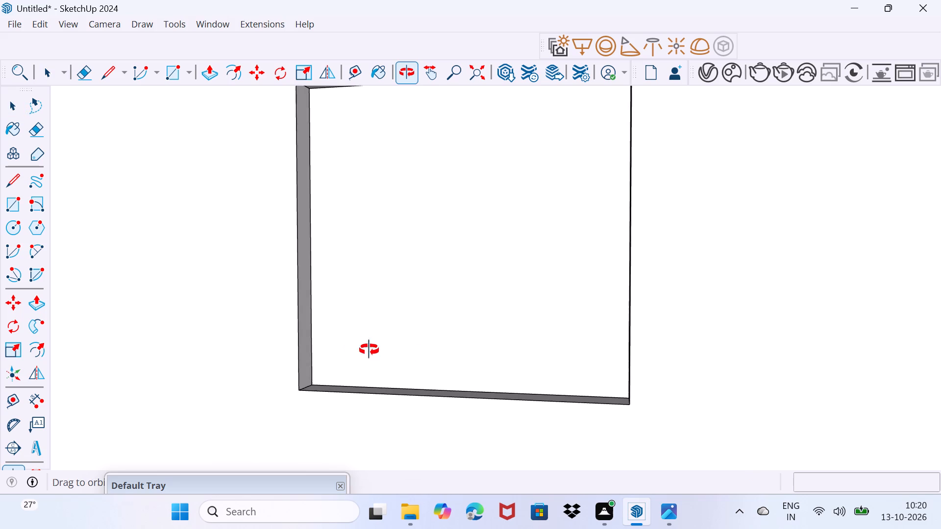
{"action": "middle_click_drag", "start_coordinate": [369, 350], "coordinate": [605, 366]}
{"action": "left_click", "coordinate": [581, 337]}
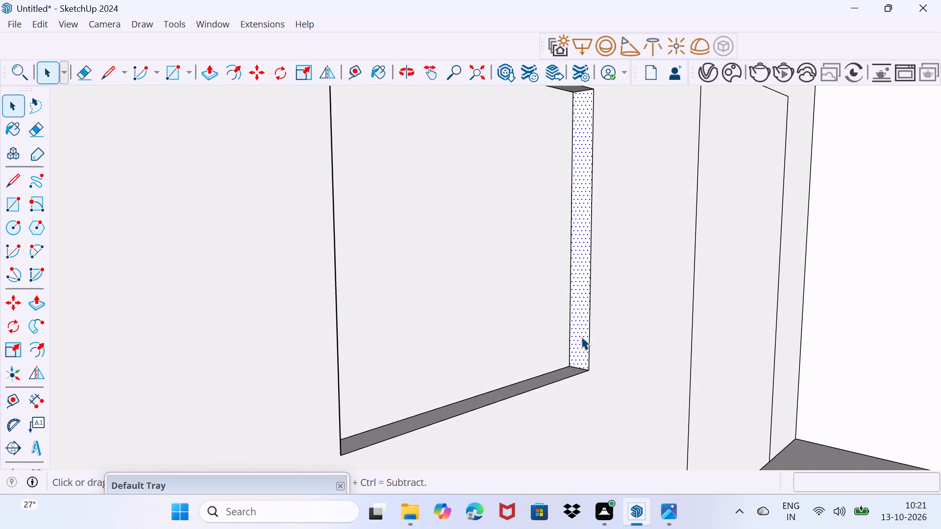
{"action": "key", "text": "p"}
{"action": "left_click", "coordinate": [581, 336]}
{"action": "left_click", "coordinate": [607, 324]}
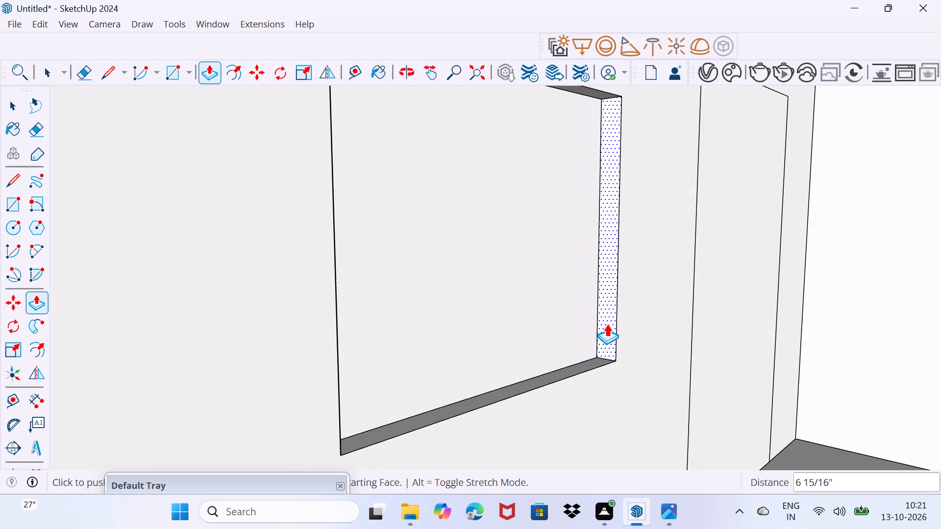
{"action": "key", "text": "space"}
{"action": "left_click_drag", "start_coordinate": [495, 348], "coordinate": [498, 319]}
Push the door face beside that window into the wall to form a deep ground-floor door opening.
{"action": "scroll", "coordinate": [498, 294], "scroll_direction": "down", "scroll_amount": 13}
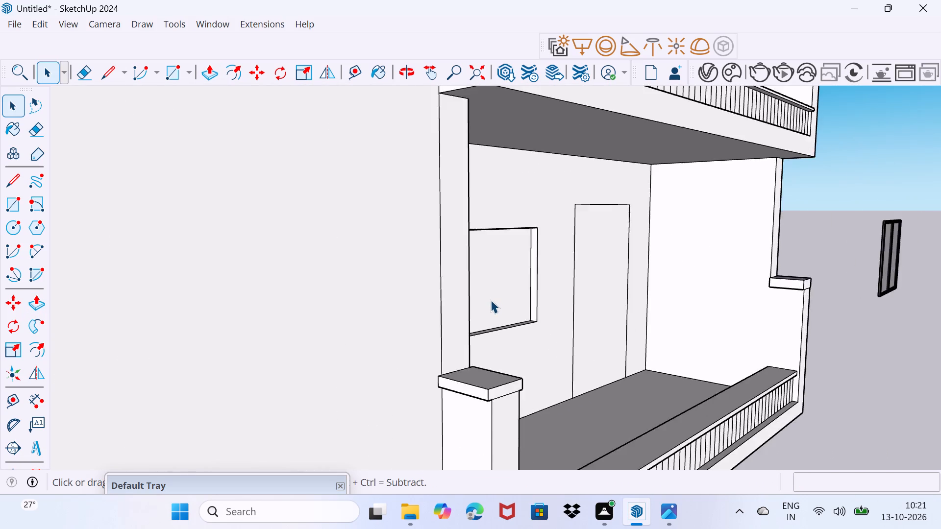
{"action": "scroll", "coordinate": [491, 300], "scroll_direction": "down", "scroll_amount": 2}
{"action": "middle_click_drag", "start_coordinate": [505, 317], "coordinate": [306, 355]}
{"action": "scroll", "coordinate": [306, 355], "scroll_direction": "down", "scroll_amount": 10}
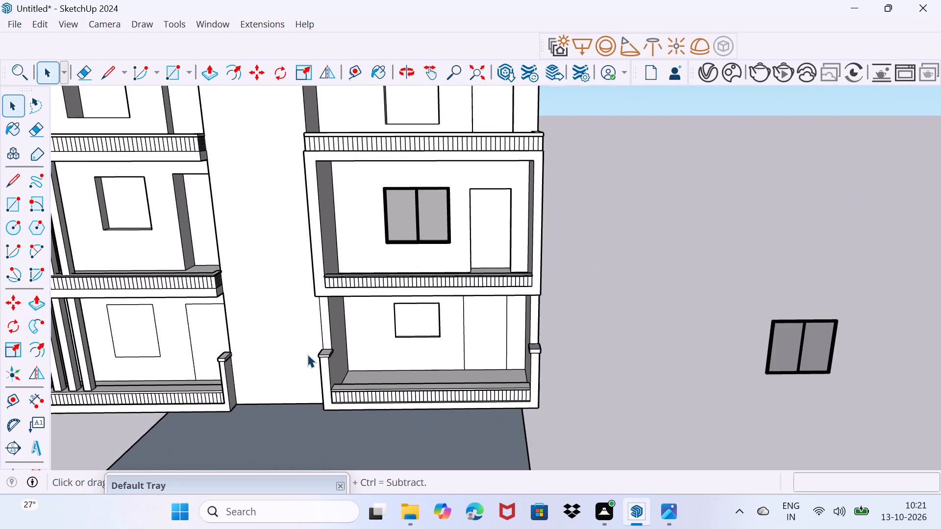
{"action": "scroll", "coordinate": [173, 359], "scroll_direction": "up", "scroll_amount": 2}
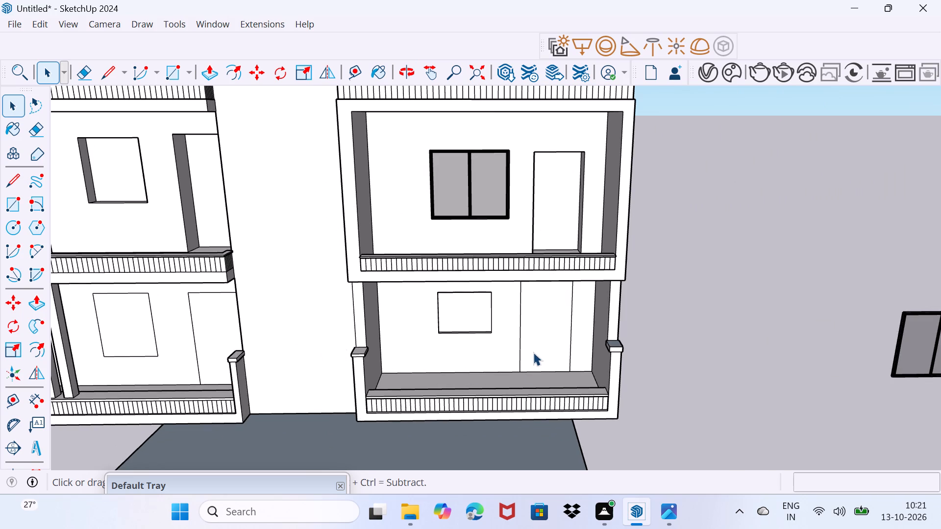
{"action": "left_click", "coordinate": [538, 342]}
{"action": "key", "text": "p"}
{"action": "left_click", "coordinate": [538, 342]}
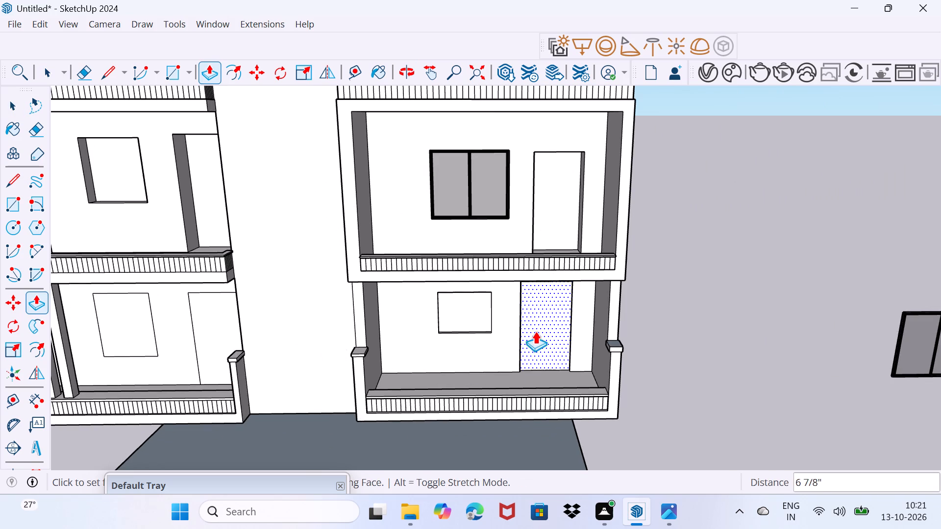
{"action": "left_click", "coordinate": [530, 324]}
{"action": "key", "text": "space"}
{"action": "left_click_drag", "start_coordinate": [510, 361], "coordinate": [521, 348]}
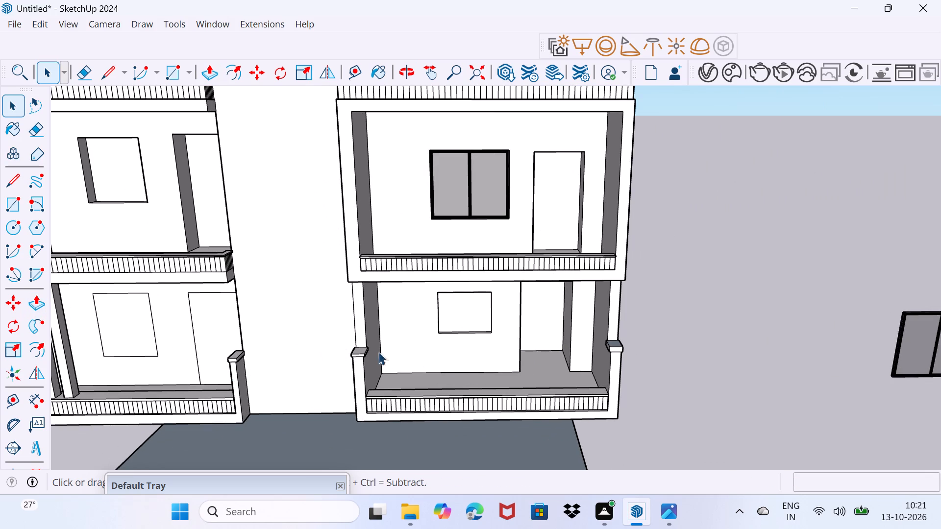
Push the door face on the slatted ground-floor balcony about 2' 9 3/4" into the wall.
{"action": "middle_click_drag", "start_coordinate": [196, 362], "coordinate": [334, 357]}
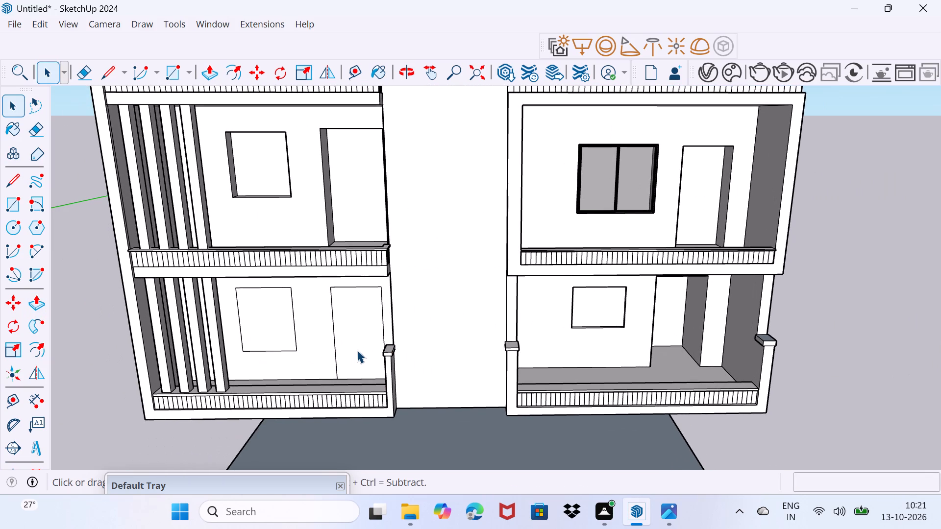
{"action": "left_click", "coordinate": [357, 350]}
{"action": "key", "text": "p"}
{"action": "left_click", "coordinate": [357, 350]}
{"action": "left_click", "coordinate": [360, 333]}
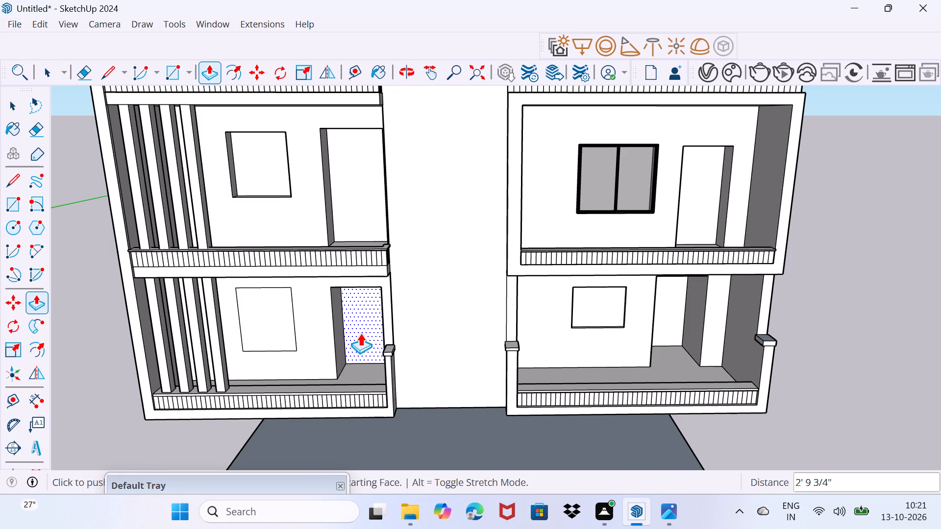
{"action": "key", "text": "space"}
{"action": "left_click_drag", "start_coordinate": [332, 357], "coordinate": [343, 327]}
Push the window face on the slatted ground-floor balcony about 1' 7" into the wall to form a recess.
{"action": "scroll", "coordinate": [269, 344], "scroll_direction": "up", "scroll_amount": 2}
{"action": "left_click", "coordinate": [269, 338]}
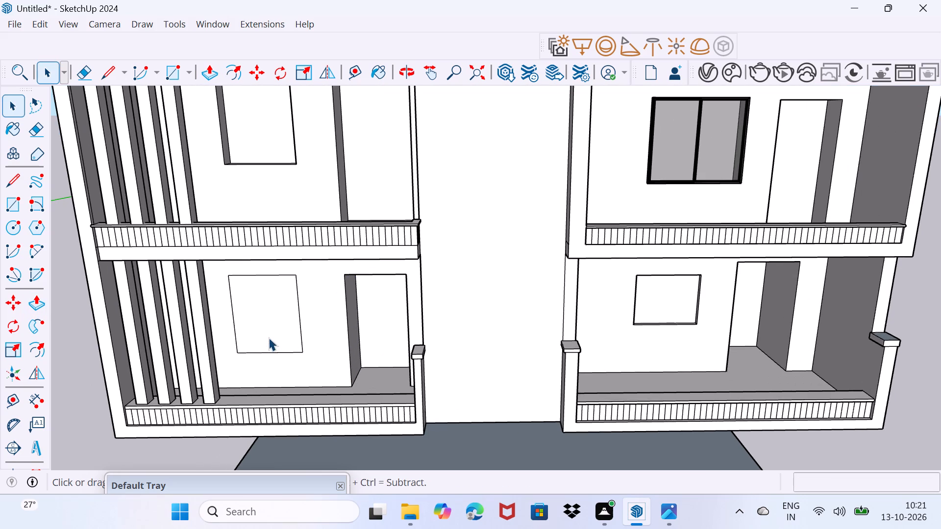
{"action": "key", "text": "p"}
{"action": "left_click", "coordinate": [269, 337]}
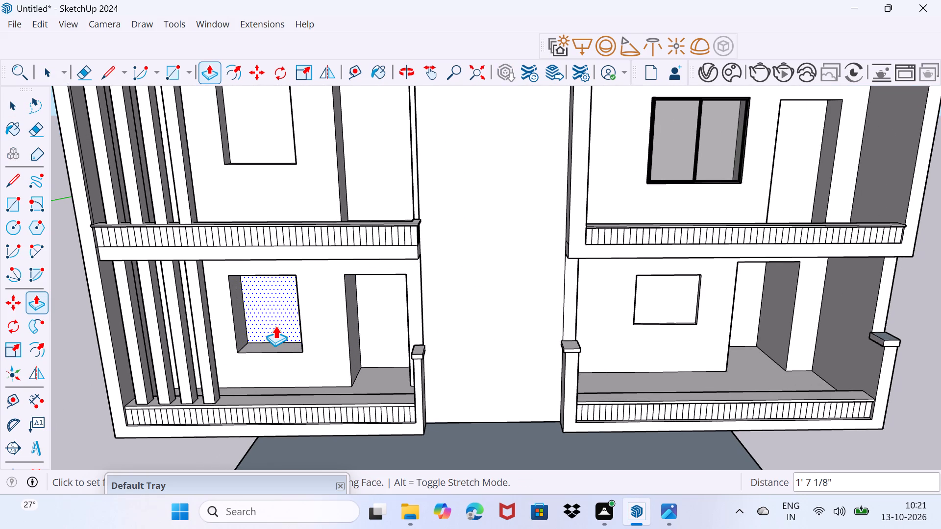
{"action": "left_click", "coordinate": [275, 326]}
{"action": "key", "text": "space"}
{"action": "left_click_drag", "start_coordinate": [270, 363], "coordinate": [288, 338]}
Widen the slatted ground-floor balcony's window opening by pushing its side face farther from the door toward the slats.
{"action": "scroll", "coordinate": [270, 348], "scroll_direction": "down", "scroll_amount": 7}
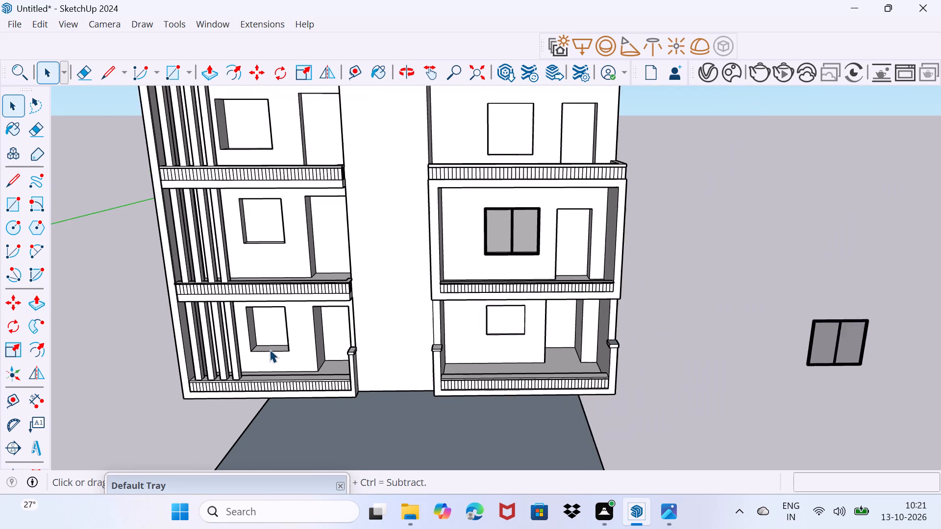
{"action": "middle_click_drag", "start_coordinate": [270, 349], "coordinate": [297, 350]}
{"action": "scroll", "coordinate": [257, 351], "scroll_direction": "up", "scroll_amount": 8}
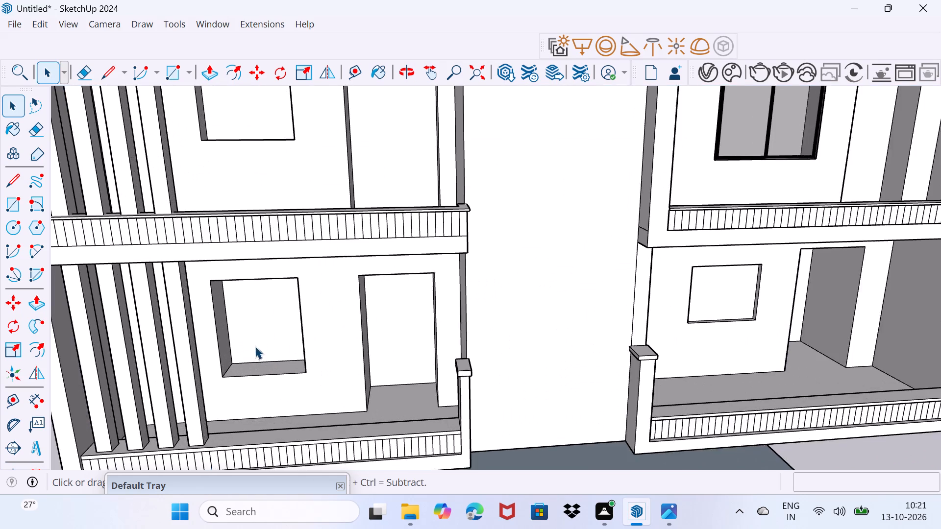
{"action": "middle_click_drag", "start_coordinate": [255, 346], "coordinate": [219, 356]}
{"action": "scroll", "coordinate": [237, 333], "scroll_direction": "up", "scroll_amount": 8}
{"action": "left_click", "coordinate": [253, 325]}
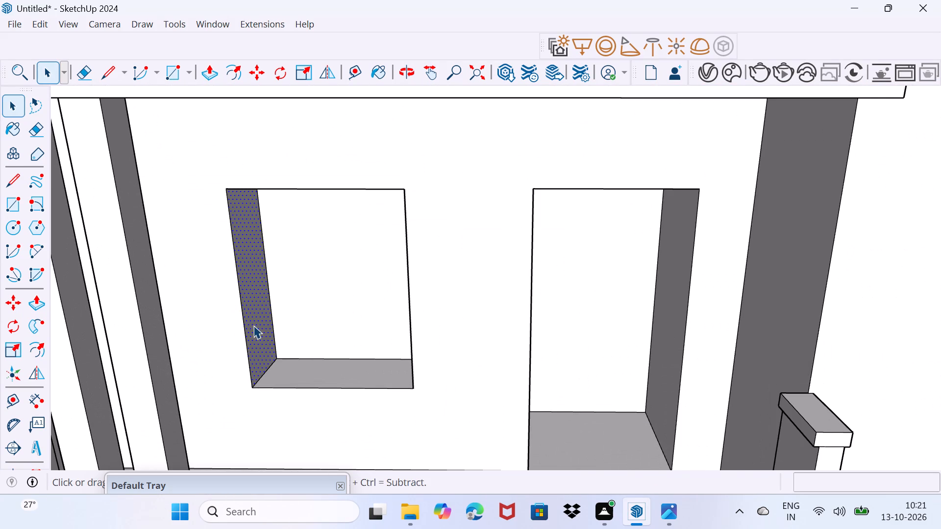
{"action": "key", "text": "p"}
{"action": "left_click", "coordinate": [253, 325]}
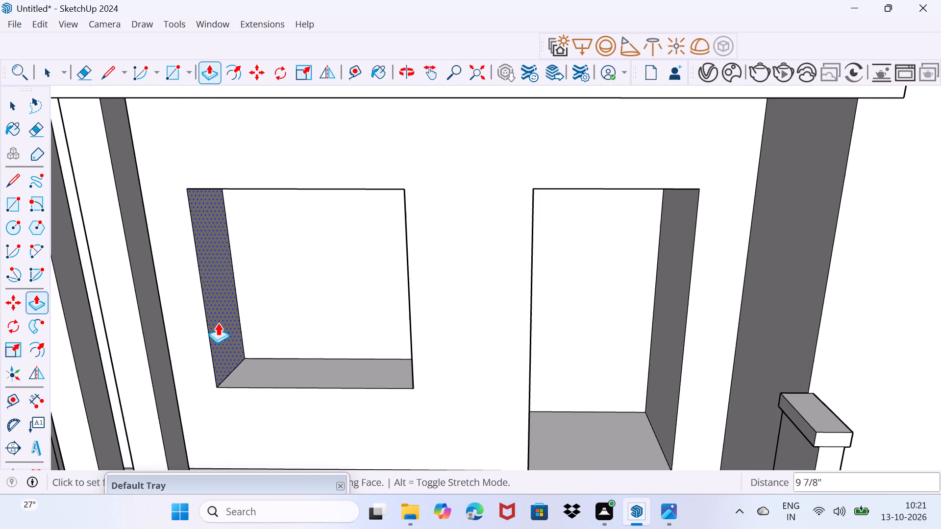
{"action": "left_click", "coordinate": [194, 323]}
{"action": "key", "text": "space"}
{"action": "left_click_drag", "start_coordinate": [237, 359], "coordinate": [264, 327]}
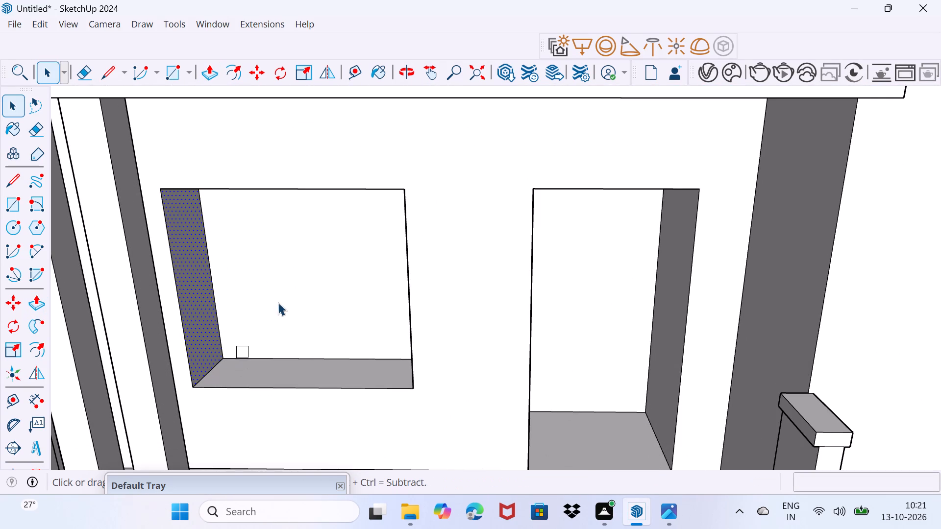
Widen the middle-floor window opening on the slatted balcony by pushing its side face outward toward the slats.
{"action": "scroll", "coordinate": [259, 310], "scroll_direction": "down", "scroll_amount": 7}
{"action": "middle_click_drag", "start_coordinate": [257, 312], "coordinate": [291, 518]}
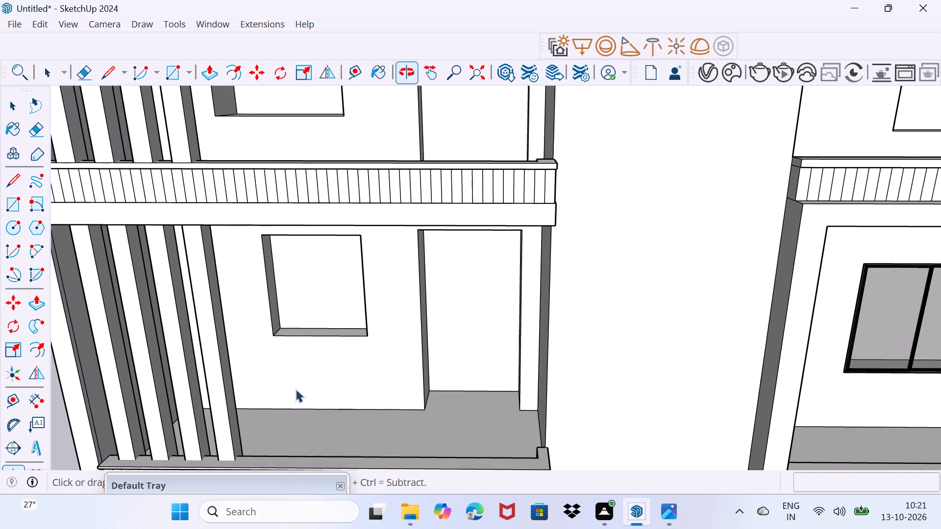
{"action": "scroll", "coordinate": [300, 319], "scroll_direction": "up", "scroll_amount": 2}
{"action": "middle_click_drag", "start_coordinate": [289, 314], "coordinate": [269, 320]}
{"action": "scroll", "coordinate": [279, 309], "scroll_direction": "up", "scroll_amount": 7}
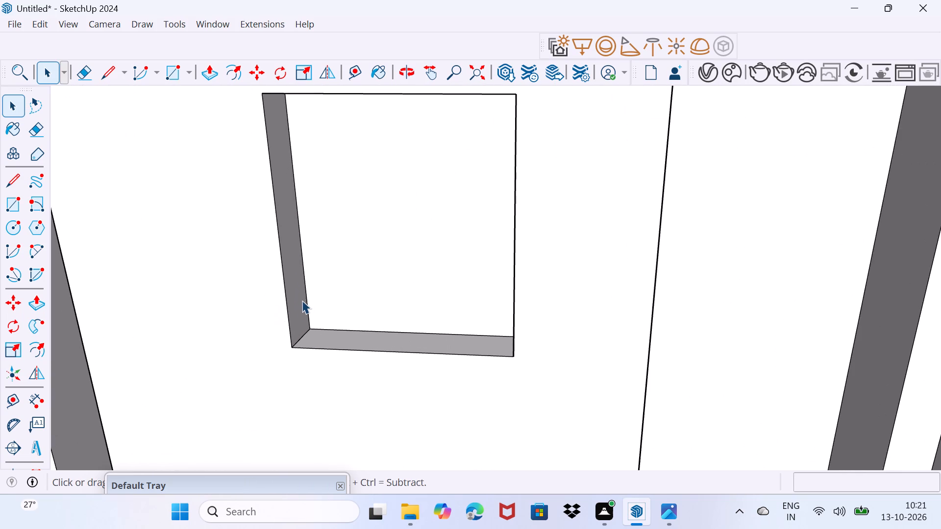
{"action": "left_click", "coordinate": [302, 299]}
{"action": "key", "text": "p"}
{"action": "left_click", "coordinate": [302, 299]}
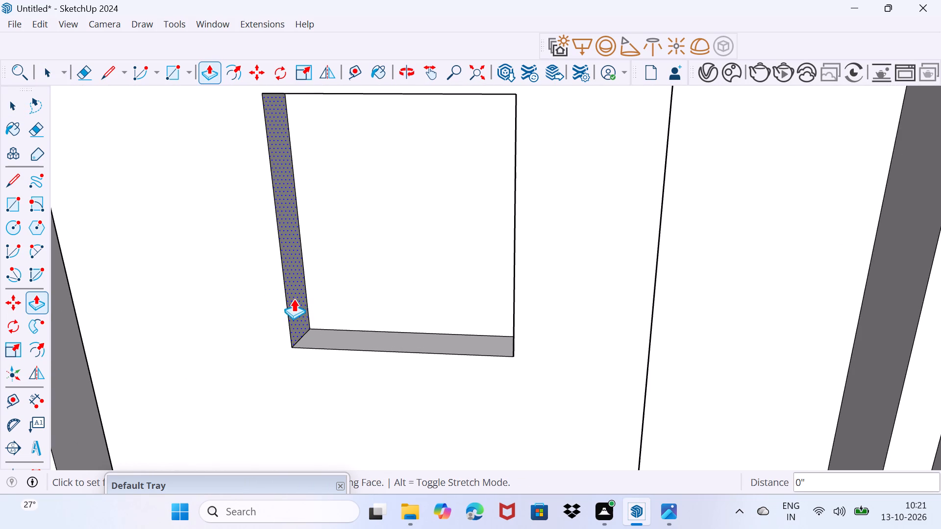
{"action": "left_click", "coordinate": [200, 313]}
{"action": "key", "text": "space"}
{"action": "left_click_drag", "start_coordinate": [227, 315], "coordinate": [240, 304]}
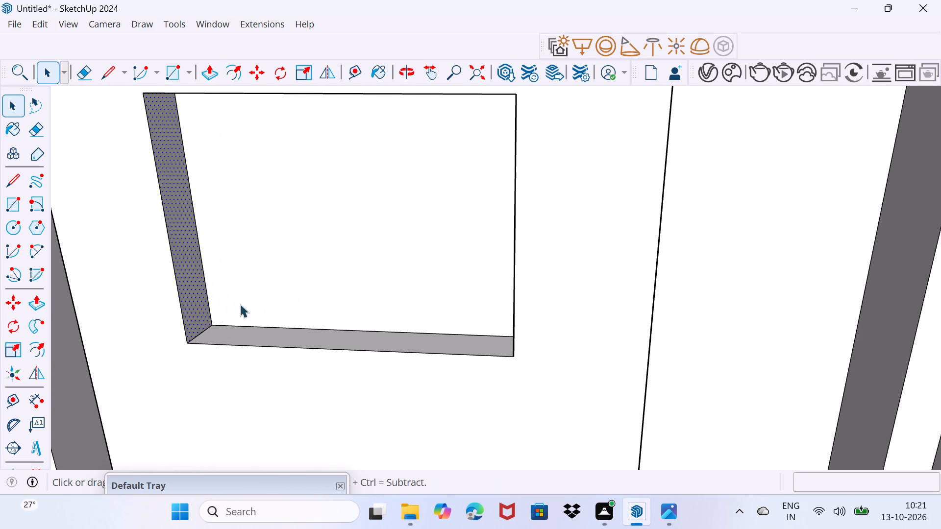
{"action": "left_click_drag", "start_coordinate": [240, 304], "coordinate": [264, 278]}
Examine the building's facade from several angles, checking the door and window openings on all three floors.
{"action": "scroll", "coordinate": [266, 265], "scroll_direction": "down", "scroll_amount": 16}
{"action": "middle_click_drag", "start_coordinate": [250, 308], "coordinate": [374, 317]}
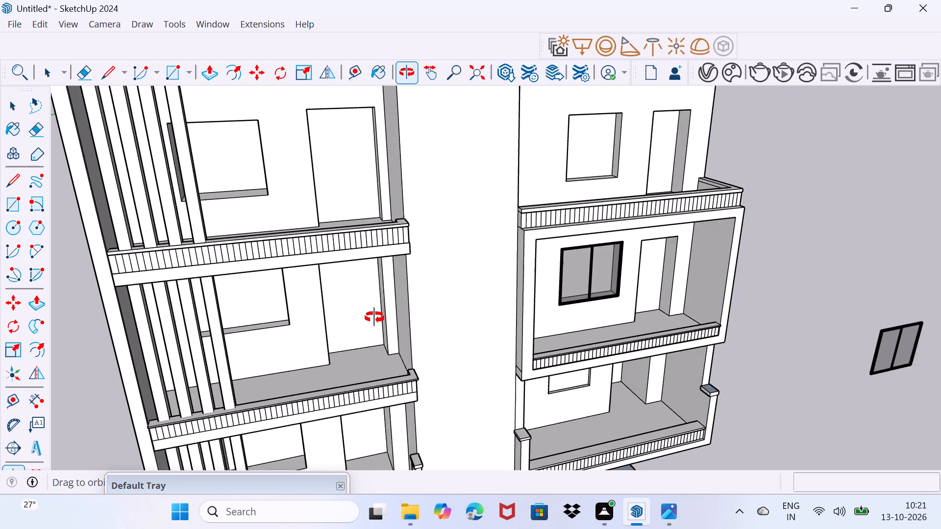
{"action": "middle_click_drag", "start_coordinate": [374, 317], "coordinate": [351, 313]}
{"action": "scroll", "coordinate": [351, 313], "scroll_direction": "down", "scroll_amount": 4}
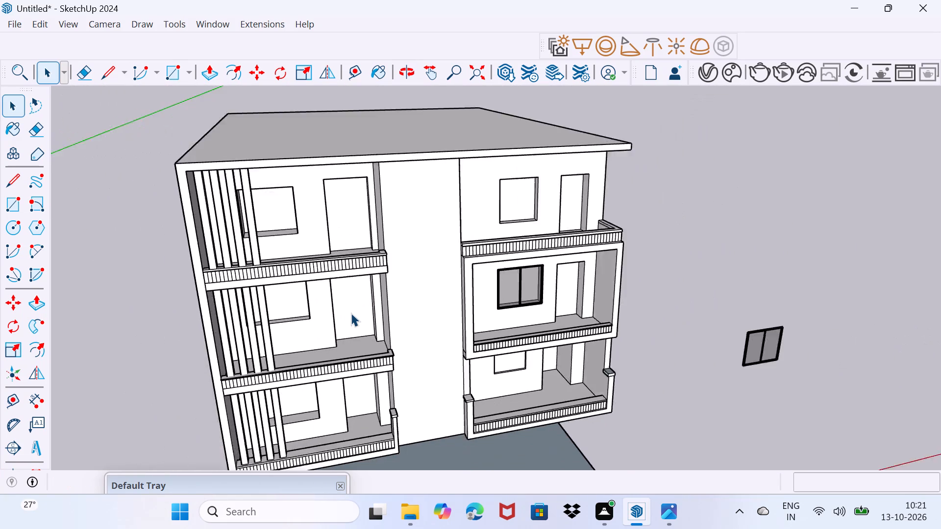
{"action": "scroll", "coordinate": [351, 313], "scroll_direction": "down", "scroll_amount": 4}
{"action": "scroll", "coordinate": [471, 384], "scroll_direction": "up", "scroll_amount": 17}
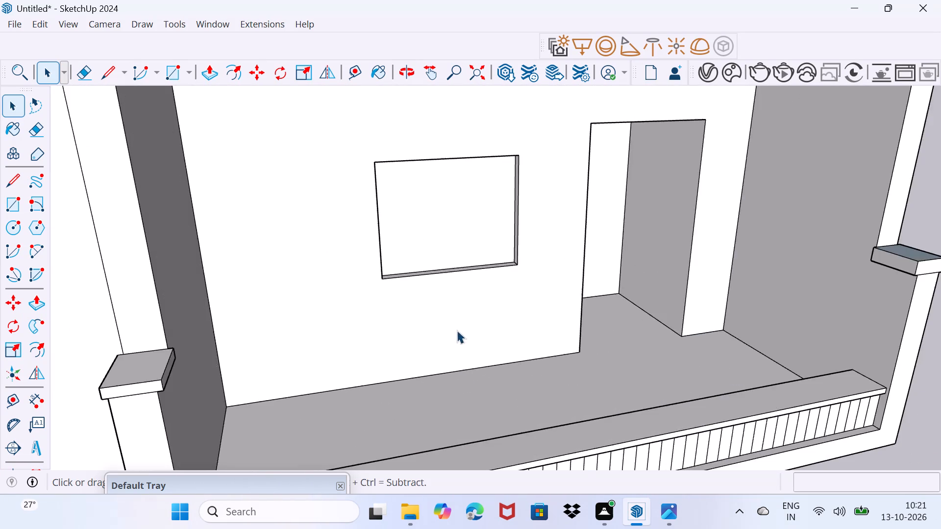
{"action": "middle_click_drag", "start_coordinate": [457, 330], "coordinate": [463, 335]}
{"action": "scroll", "coordinate": [463, 335], "scroll_direction": "down", "scroll_amount": 4}
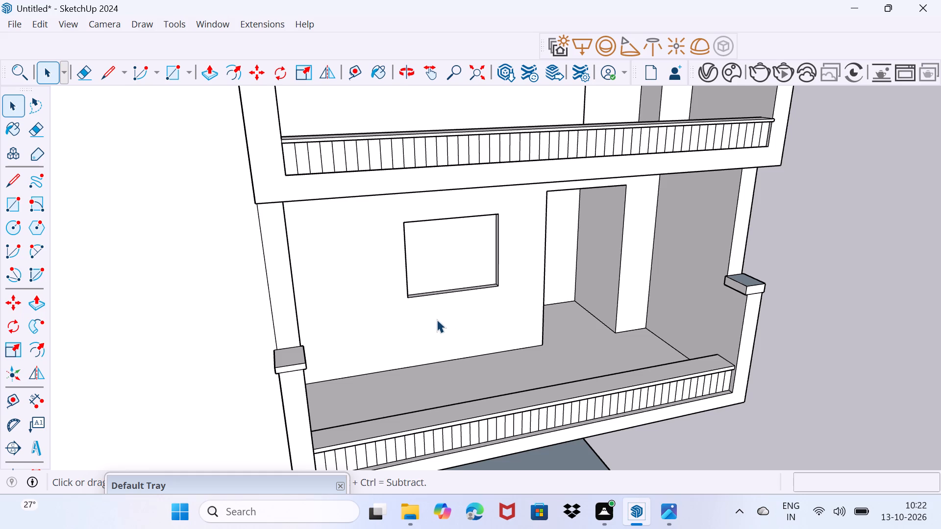
{"action": "scroll", "coordinate": [0, 0], "scroll_direction": "down", "scroll_amount": 1}
{"action": "scroll", "coordinate": [0, 0], "scroll_direction": "up", "scroll_amount": 1}
{"action": "middle_click", "coordinate": [0, 0]}
{"action": "scroll", "coordinate": [365, 194], "scroll_direction": "down", "scroll_amount": 10}
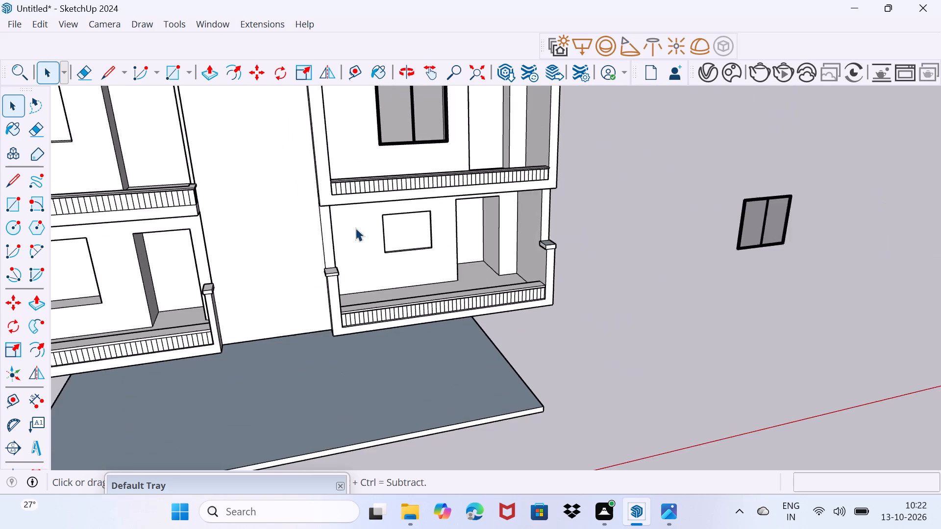
{"action": "scroll", "coordinate": [355, 228], "scroll_direction": "down", "scroll_amount": 5}
{"action": "middle_click_drag", "start_coordinate": [290, 287], "coordinate": [308, 259]}
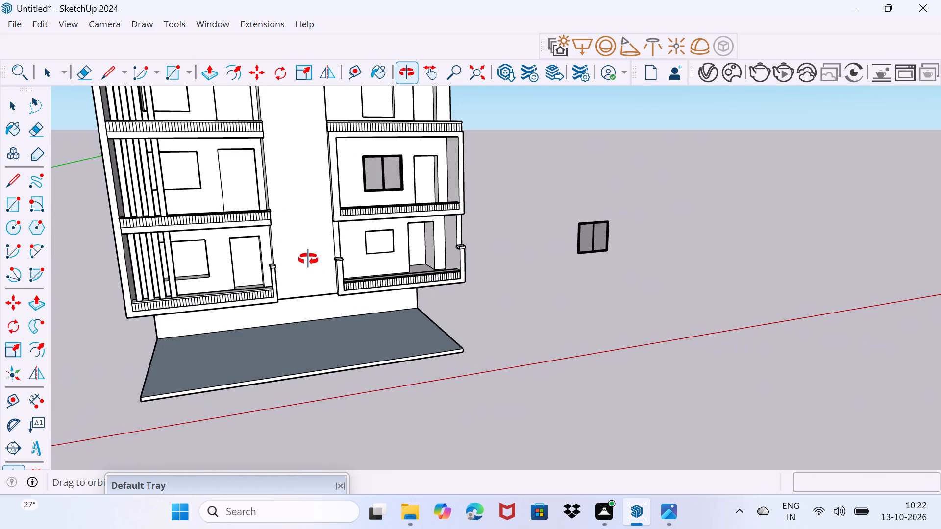
{"action": "middle_click_drag", "start_coordinate": [308, 259], "coordinate": [310, 378]}
{"action": "middle_click_drag", "start_coordinate": [311, 375], "coordinate": [199, 332]}
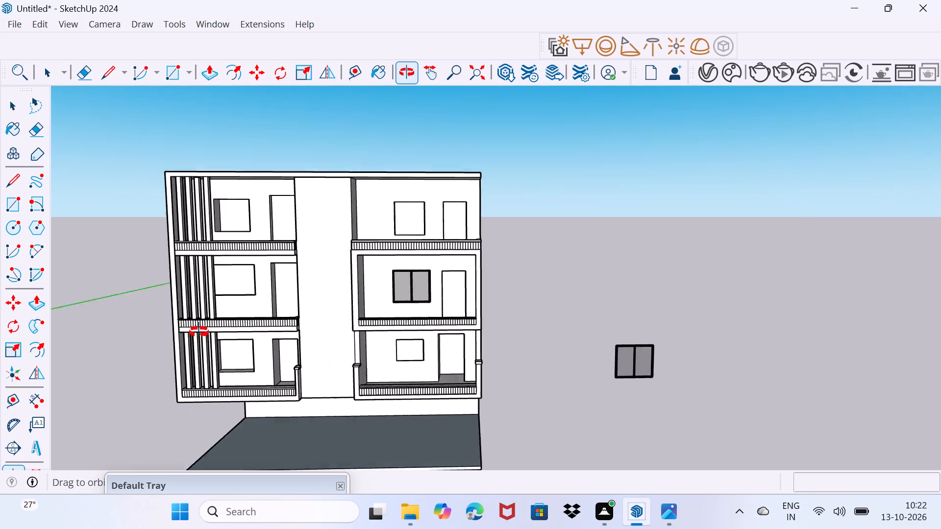
{"action": "middle_click_drag", "start_coordinate": [199, 332], "coordinate": [138, 317]}
{"action": "scroll", "coordinate": [506, 389], "scroll_direction": "up", "scroll_amount": 3}
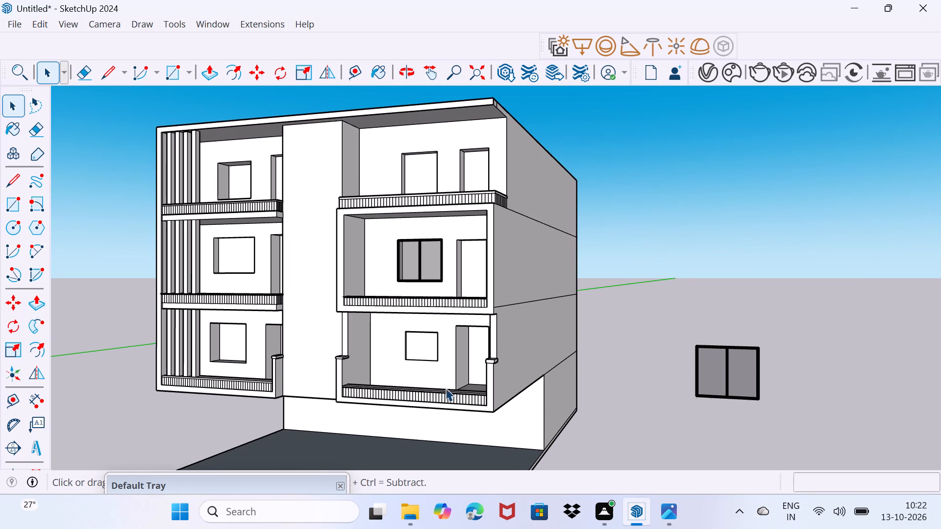
{"action": "middle_click_drag", "start_coordinate": [438, 388], "coordinate": [582, 395]}
{"action": "scroll", "coordinate": [582, 395], "scroll_direction": "down", "scroll_amount": 3}
{"action": "scroll", "coordinate": [489, 365], "scroll_direction": "up", "scroll_amount": 2}
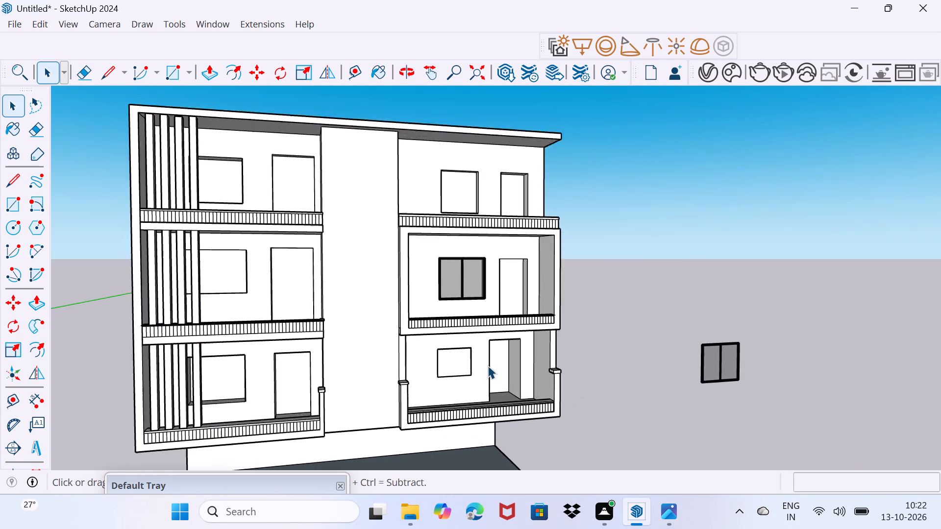
{"action": "scroll", "coordinate": [488, 365], "scroll_direction": "up", "scroll_amount": 1}
Open 3D Warehouse at the collection results for "door".
{"action": "left_click", "coordinate": [217, 28]}
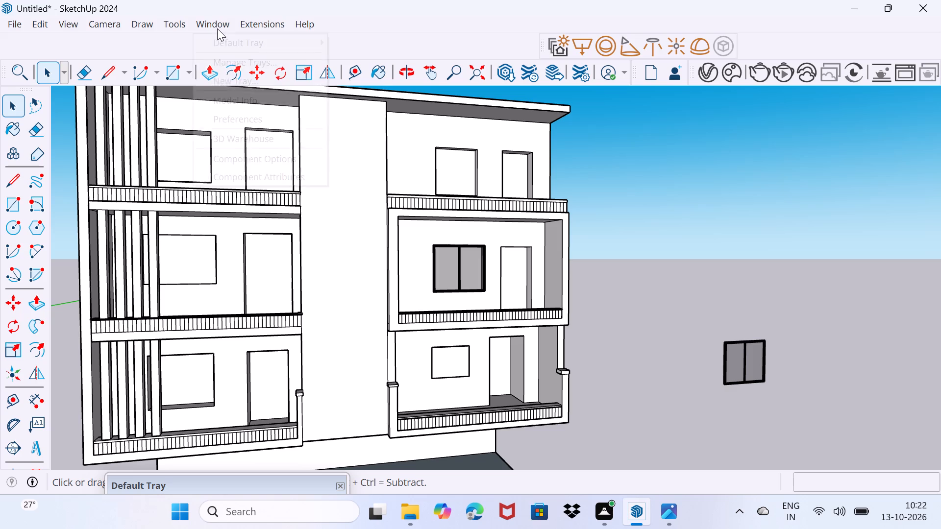
{"action": "left_click", "coordinate": [255, 141]}
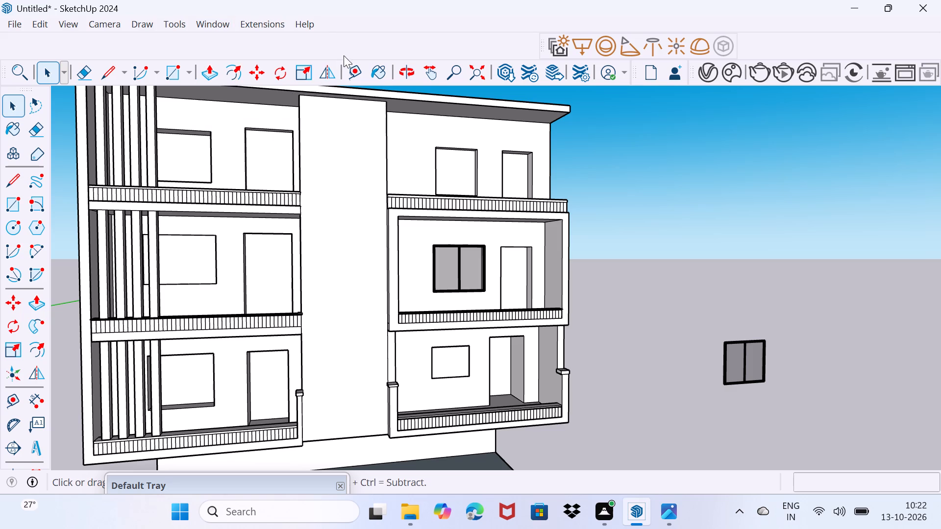
{"action": "left_click", "coordinate": [222, 21]}
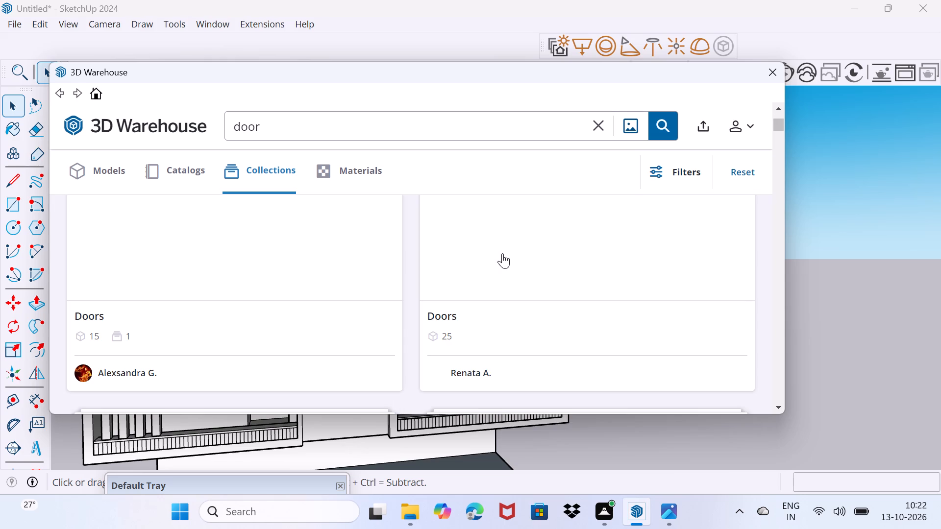
Browse the door collections in 3D Warehouse for a door style that suits the balcony openings.
{"action": "scroll", "coordinate": [502, 253], "scroll_direction": "down", "scroll_amount": 4}
{"action": "scroll", "coordinate": [502, 254], "scroll_direction": "up", "scroll_amount": 6}
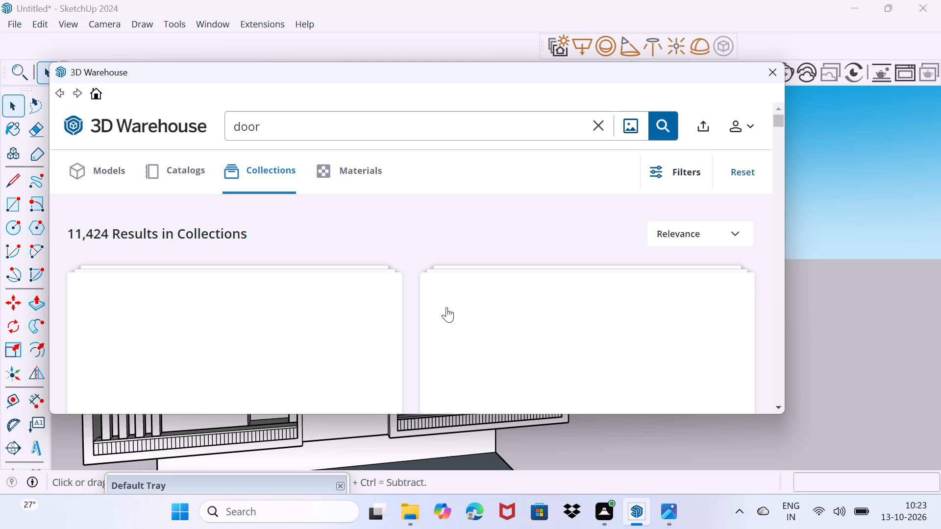
{"action": "scroll", "coordinate": [446, 307], "scroll_direction": "down", "scroll_amount": 2}
{"action": "scroll", "coordinate": [446, 307], "scroll_direction": "up", "scroll_amount": 4}
{"action": "scroll", "coordinate": [446, 307], "scroll_direction": "down", "scroll_amount": 6}
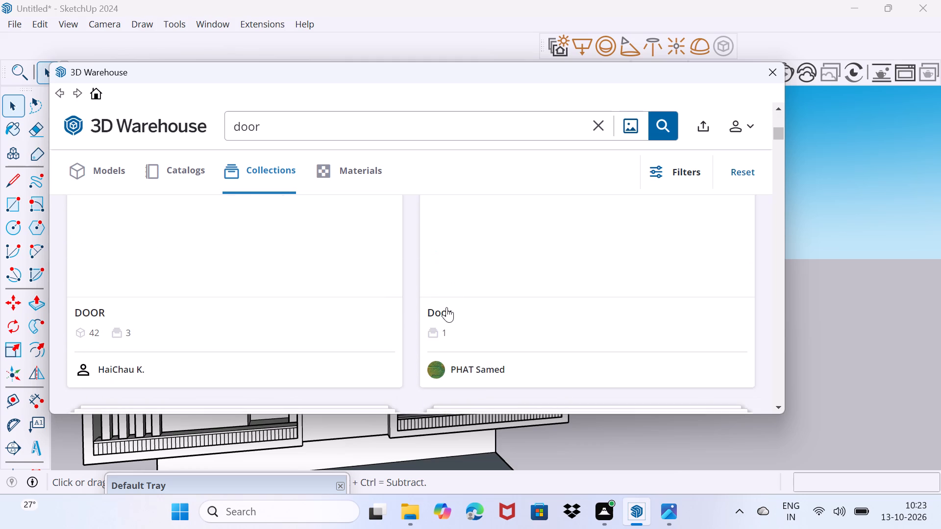
{"action": "scroll", "coordinate": [446, 307], "scroll_direction": "down", "scroll_amount": 4}
{"action": "scroll", "coordinate": [446, 307], "scroll_direction": "up", "scroll_amount": 5}
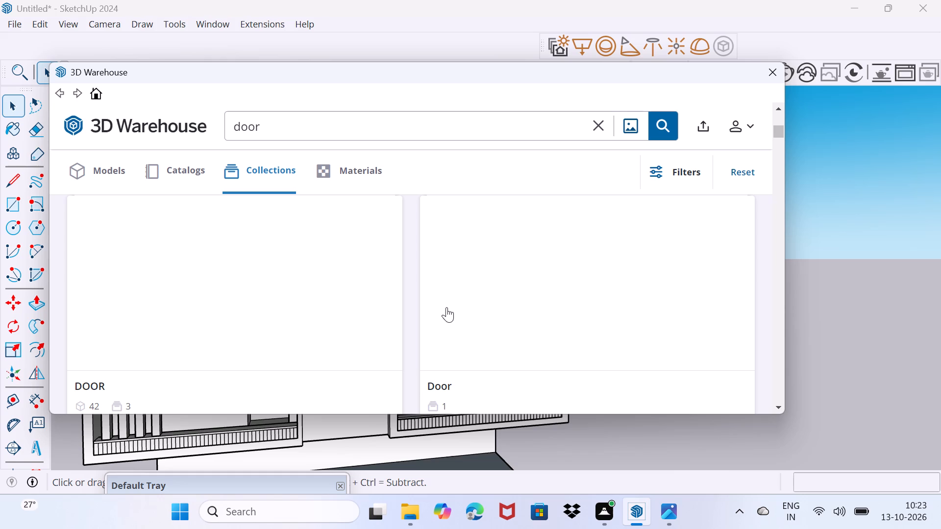
{"action": "scroll", "coordinate": [446, 307], "scroll_direction": "down", "scroll_amount": 4}
{"action": "scroll", "coordinate": [446, 307], "scroll_direction": "up", "scroll_amount": 6}
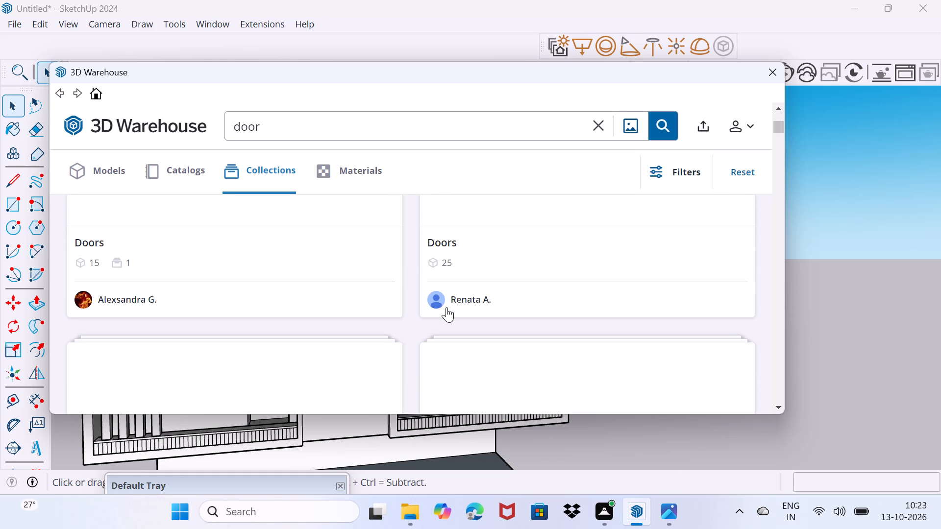
{"action": "scroll", "coordinate": [446, 307], "scroll_direction": "up", "scroll_amount": 10}
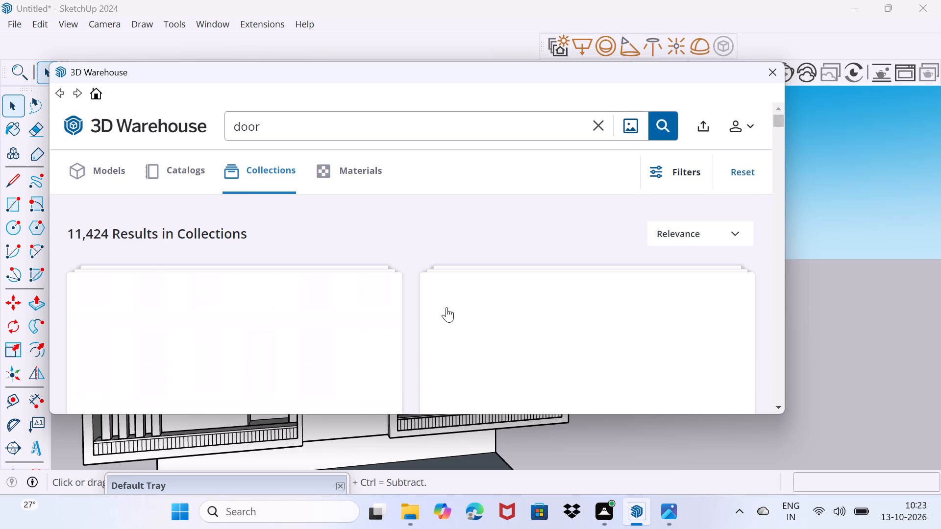
{"action": "scroll", "coordinate": [446, 307], "scroll_direction": "down", "scroll_amount": 5}
{"action": "scroll", "coordinate": [446, 307], "scroll_direction": "up", "scroll_amount": 5}
{"action": "scroll", "coordinate": [446, 307], "scroll_direction": "down", "scroll_amount": 3}
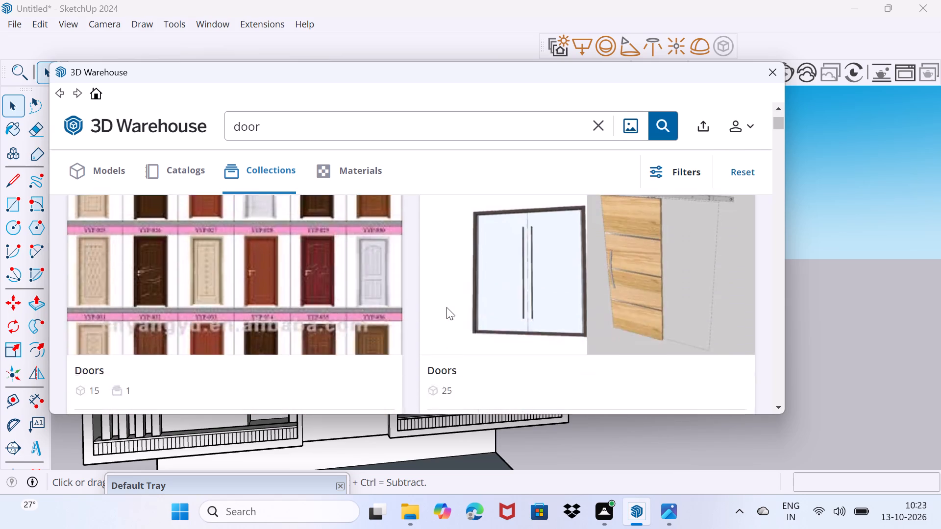
{"action": "scroll", "coordinate": [446, 307], "scroll_direction": "up", "scroll_amount": 2}
{"action": "scroll", "coordinate": [446, 307], "scroll_direction": "down", "scroll_amount": 4}
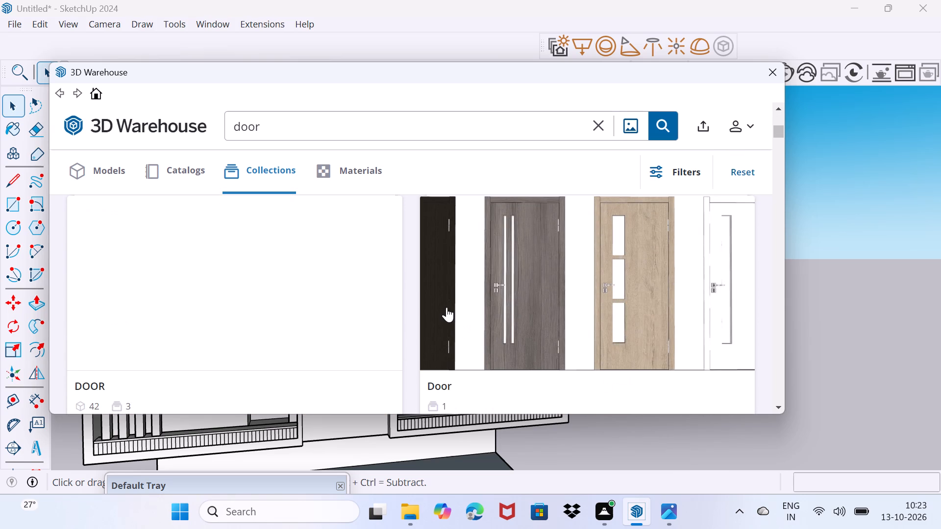
{"action": "scroll", "coordinate": [446, 307], "scroll_direction": "down", "scroll_amount": 8}
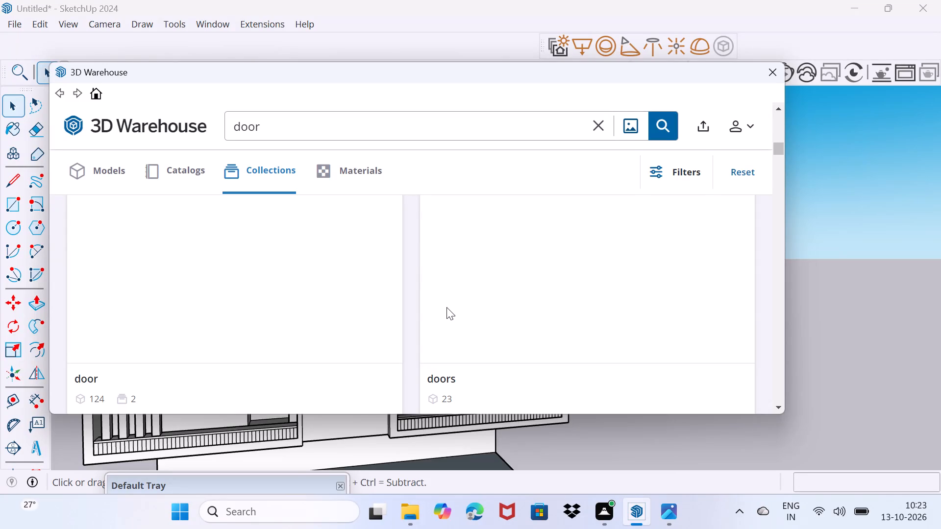
{"action": "scroll", "coordinate": [446, 307], "scroll_direction": "down", "scroll_amount": 2}
{"action": "scroll", "coordinate": [446, 307], "scroll_direction": "up", "scroll_amount": 1}
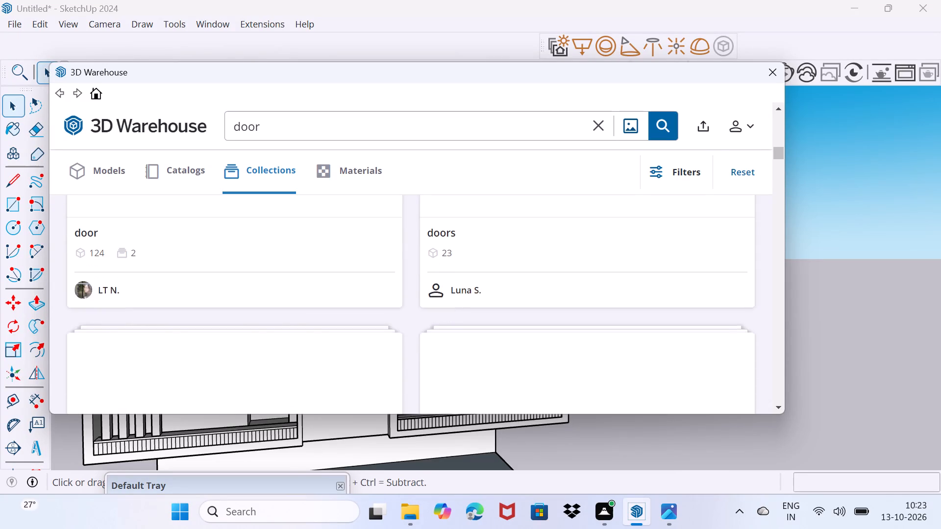
{"action": "scroll", "coordinate": [446, 307], "scroll_direction": "up", "scroll_amount": 8}
{"action": "scroll", "coordinate": [446, 307], "scroll_direction": "down", "scroll_amount": 5}
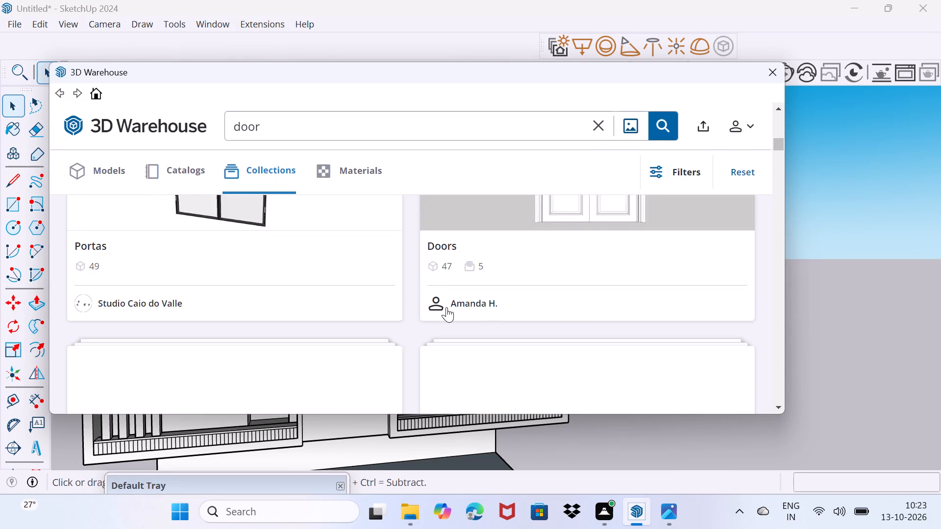
{"action": "scroll", "coordinate": [446, 307], "scroll_direction": "down", "scroll_amount": 10}
{"action": "scroll", "coordinate": [446, 307], "scroll_direction": "up", "scroll_amount": 4}
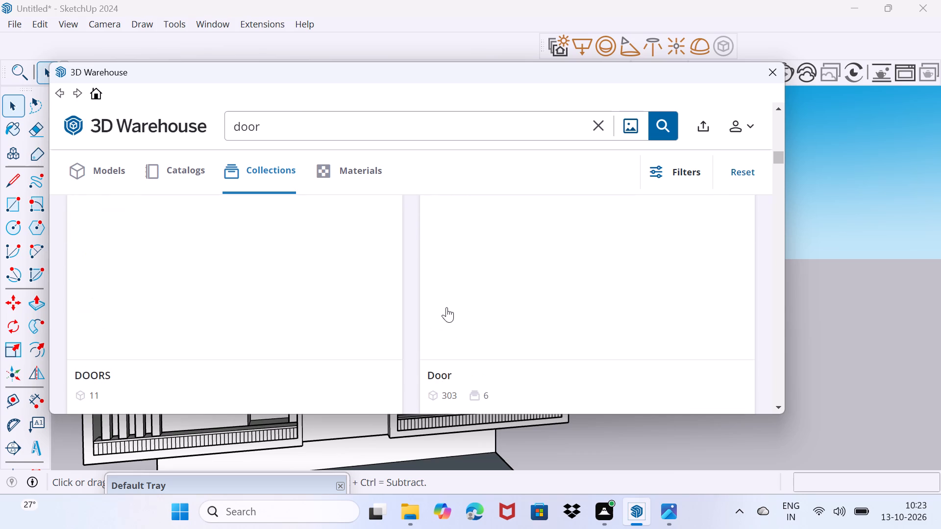
{"action": "scroll", "coordinate": [446, 307], "scroll_direction": "up", "scroll_amount": 20}
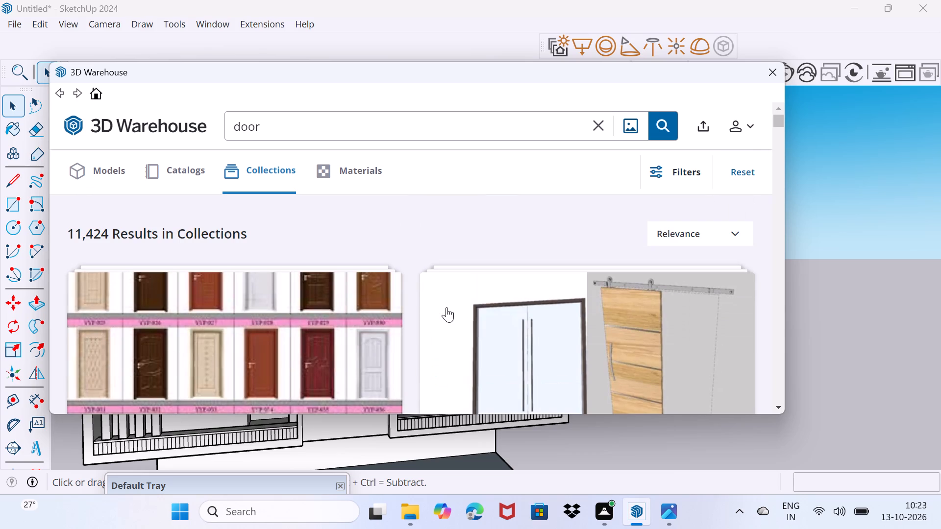
{"action": "scroll", "coordinate": [446, 307], "scroll_direction": "up", "scroll_amount": 2}
{"action": "scroll", "coordinate": [446, 307], "scroll_direction": "down", "scroll_amount": 16}
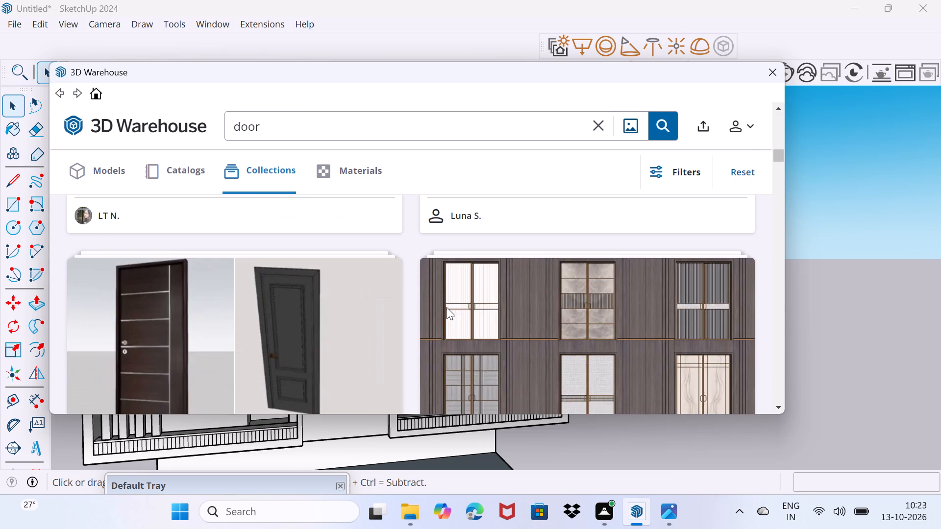
{"action": "scroll", "coordinate": [446, 307], "scroll_direction": "down", "scroll_amount": 5}
{"action": "scroll", "coordinate": [446, 307], "scroll_direction": "up", "scroll_amount": 4}
{"action": "scroll", "coordinate": [446, 307], "scroll_direction": "down", "scroll_amount": 1}
{"action": "scroll", "coordinate": [446, 307], "scroll_direction": "up", "scroll_amount": 1}
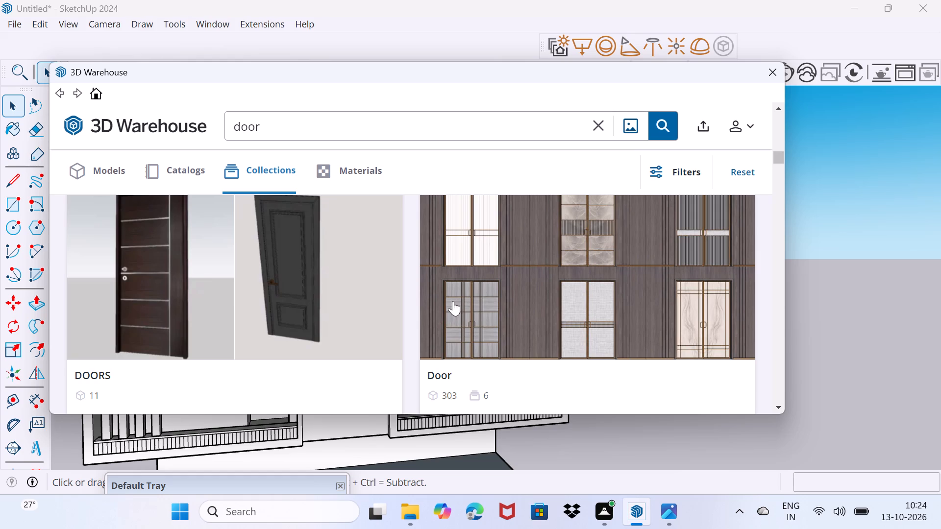
Open the DOORS collection of dark panelled doors and load "door 6 minimalis" into the model.
{"action": "left_click", "coordinate": [293, 292]}
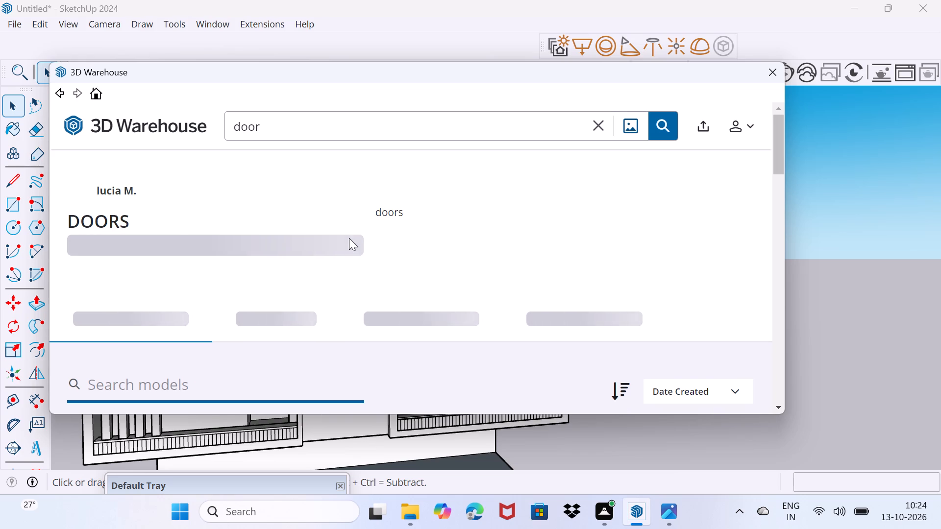
{"action": "scroll", "coordinate": [348, 239], "scroll_direction": "down", "scroll_amount": 2}
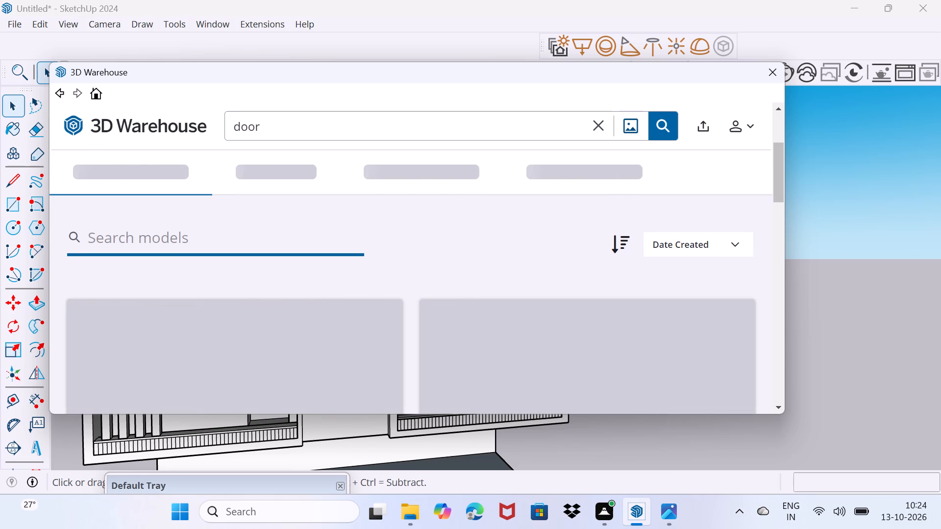
{"action": "scroll", "coordinate": [348, 239], "scroll_direction": "down", "scroll_amount": 3}
{"action": "scroll", "coordinate": [348, 239], "scroll_direction": "up", "scroll_amount": 3}
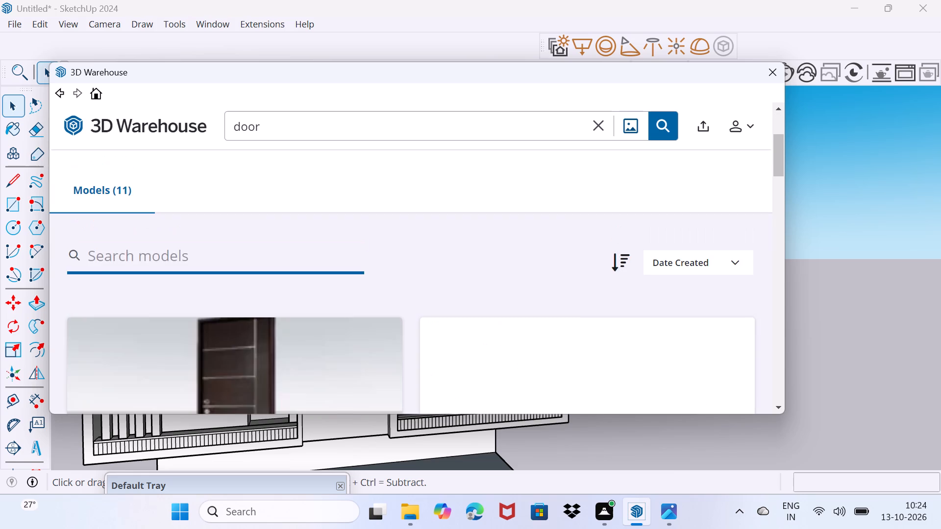
{"action": "scroll", "coordinate": [348, 239], "scroll_direction": "down", "scroll_amount": 4}
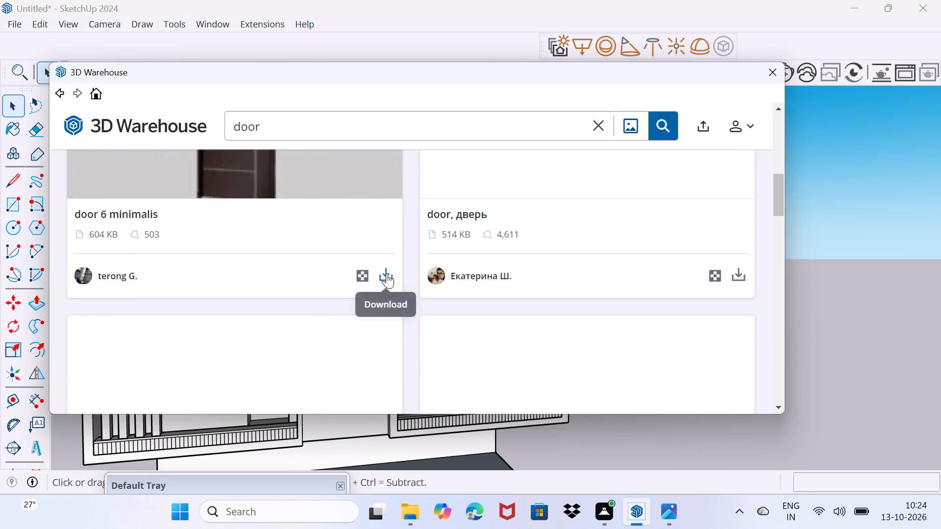
{"action": "left_click", "coordinate": [387, 273]}
{"action": "left_click", "coordinate": [384, 263]}
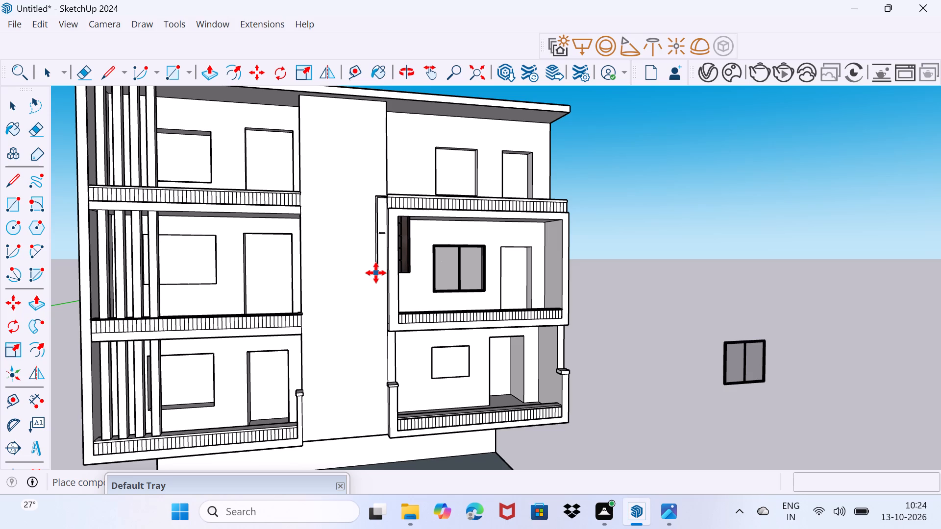
Place the downloaded door on the middle-floor balcony floor, in front of the door opening beside the fitted window.
{"action": "scroll", "coordinate": [498, 296], "scroll_direction": "up", "scroll_amount": 3}
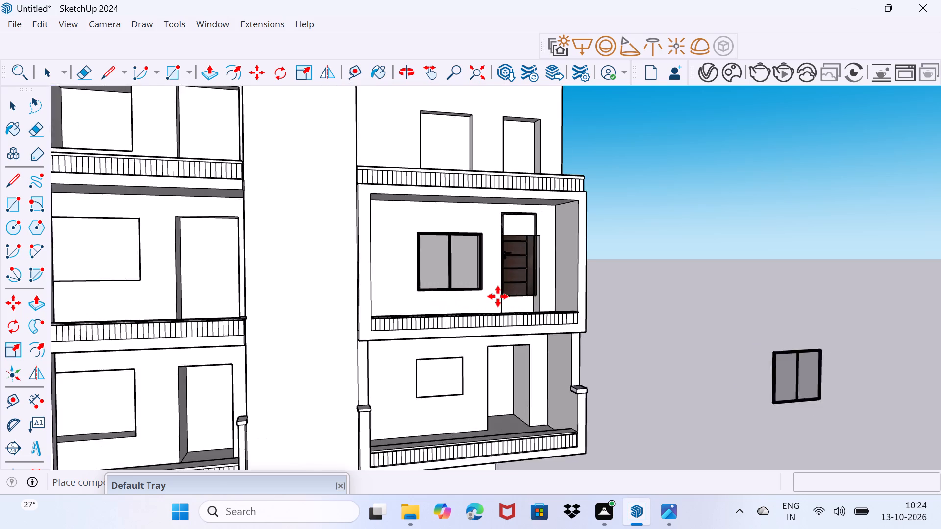
{"action": "scroll", "coordinate": [498, 296], "scroll_direction": "up", "scroll_amount": 5}
{"action": "middle_click_drag", "start_coordinate": [529, 329], "coordinate": [562, 415]}
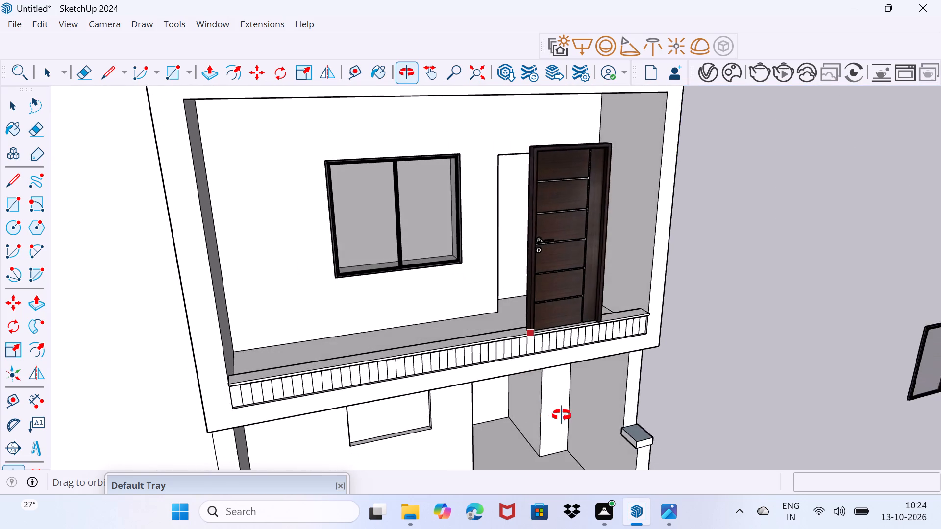
{"action": "middle_click_drag", "start_coordinate": [562, 415], "coordinate": [559, 413]}
{"action": "scroll", "coordinate": [497, 324], "scroll_direction": "up", "scroll_amount": 2}
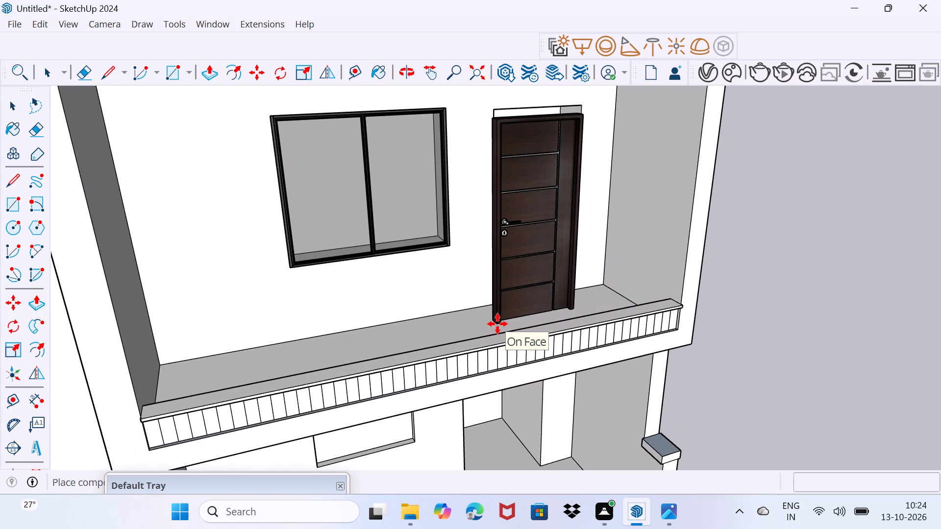
{"action": "scroll", "coordinate": [497, 324], "scroll_direction": "up", "scroll_amount": 1}
{"action": "middle_click_drag", "start_coordinate": [497, 324], "coordinate": [506, 400], "text": "shift"}
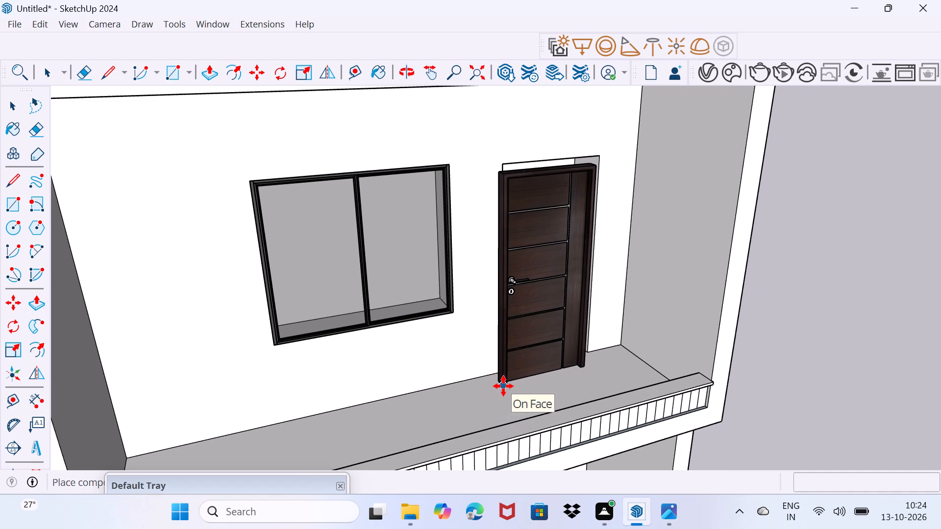
{"action": "left_click", "coordinate": [503, 389]}
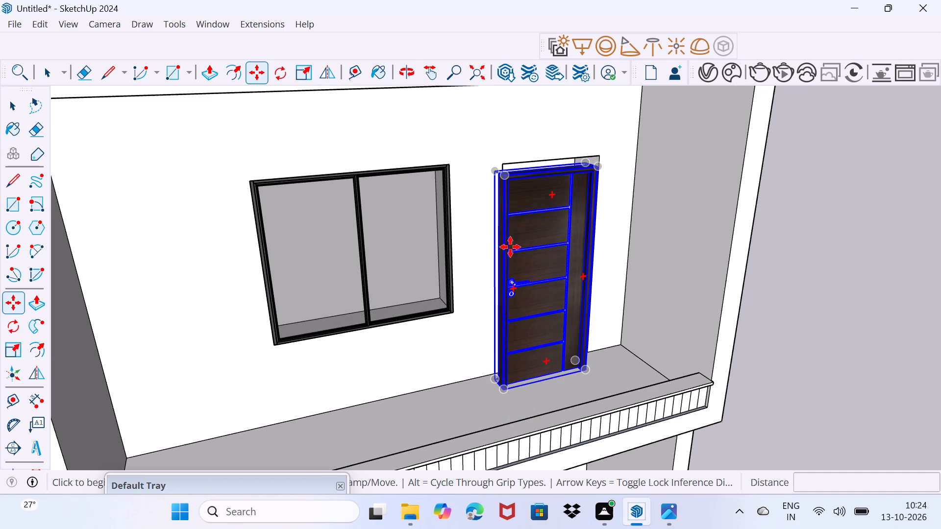
Scale the placed door uniformly to 0.50 from its upper front corner.
{"action": "key", "text": "s"}
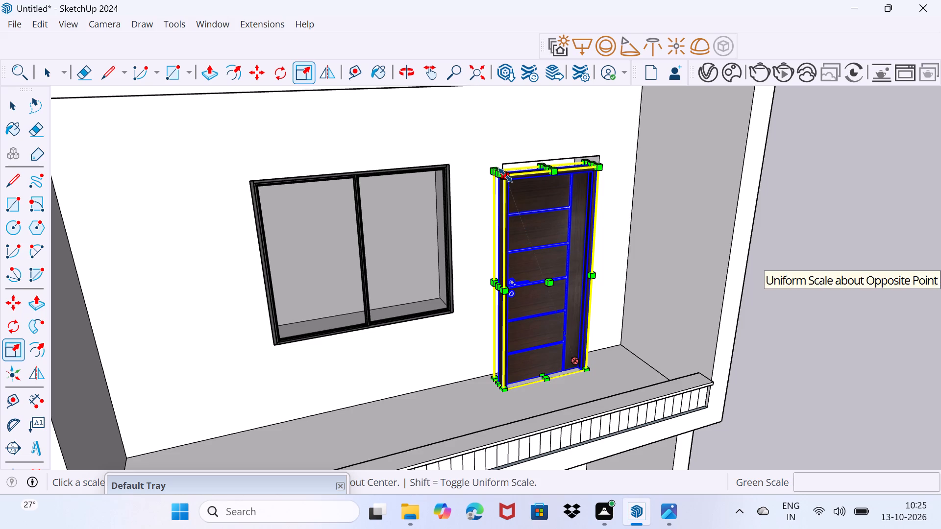
{"action": "left_click_drag", "start_coordinate": [505, 175], "coordinate": [545, 278]}
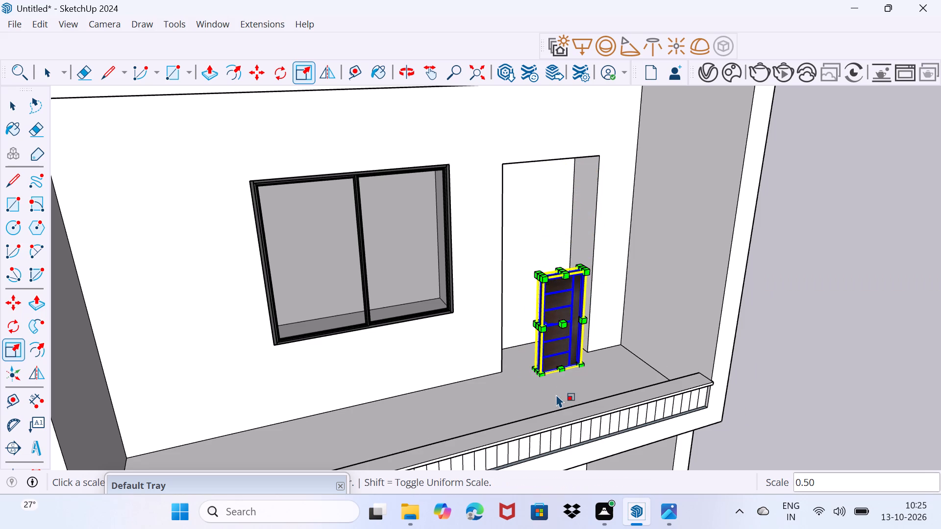
Move the scaled door about 1' by its lower front corner to the opening's bottom corner farthest from the window.
{"action": "scroll", "coordinate": [557, 389], "scroll_direction": "up", "scroll_amount": 7}
{"action": "middle_click_drag", "start_coordinate": [576, 373], "coordinate": [432, 330]}
{"action": "scroll", "coordinate": [555, 374], "scroll_direction": "up", "scroll_amount": 1}
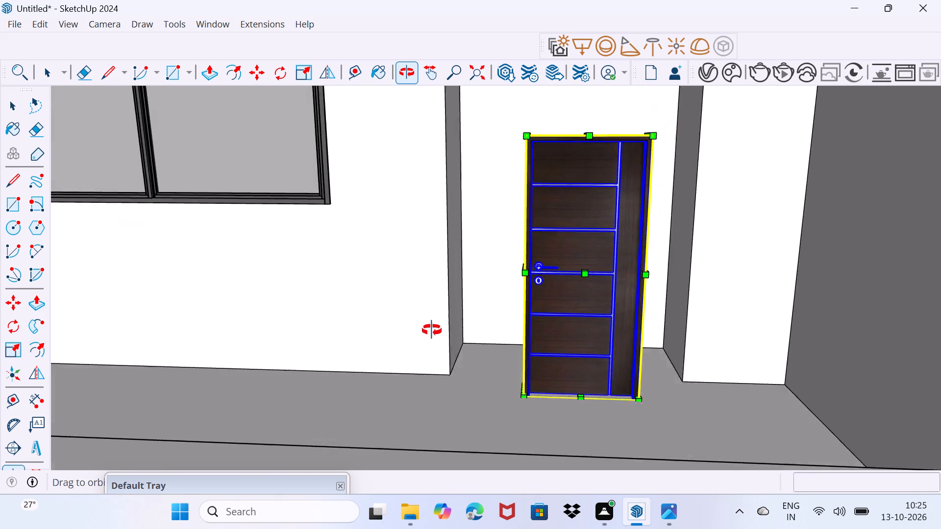
{"action": "middle_click_drag", "start_coordinate": [432, 330], "coordinate": [384, 324]}
{"action": "scroll", "coordinate": [616, 417], "scroll_direction": "up", "scroll_amount": 3}
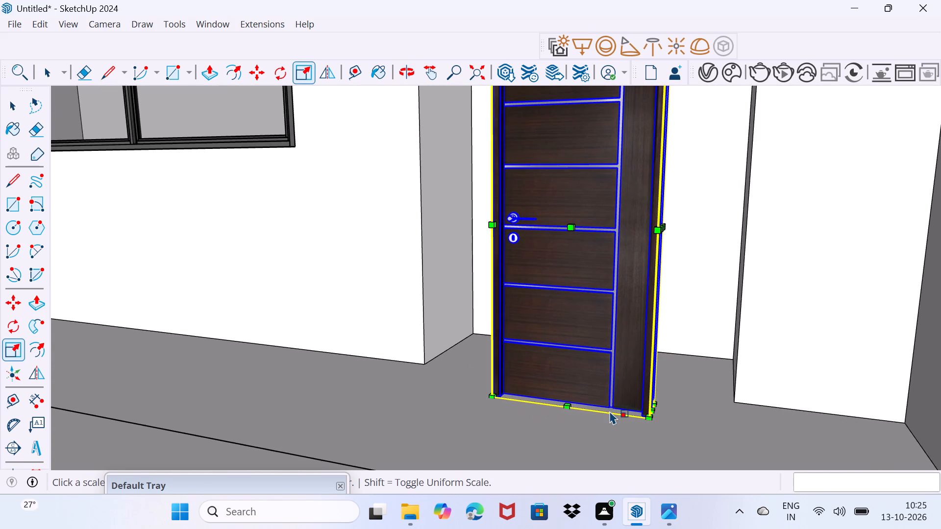
{"action": "key", "text": "m"}
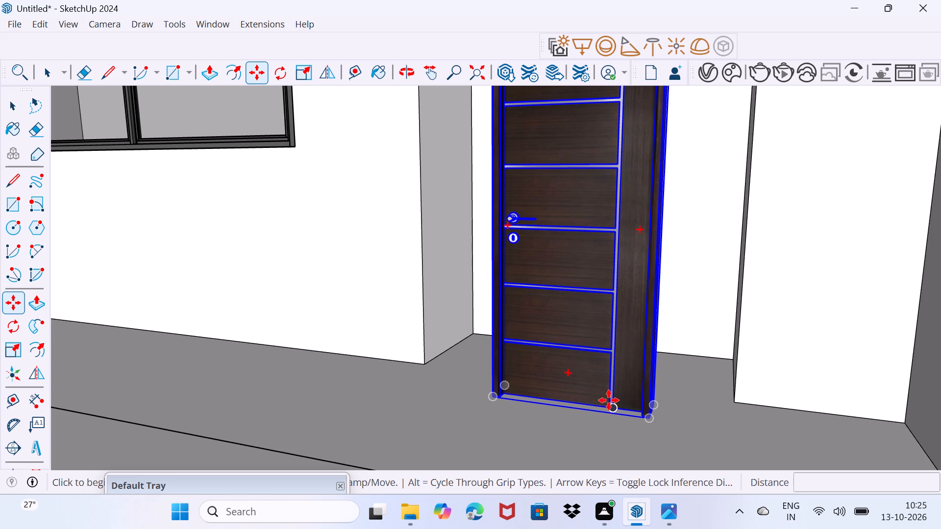
{"action": "left_click", "coordinate": [654, 419]}
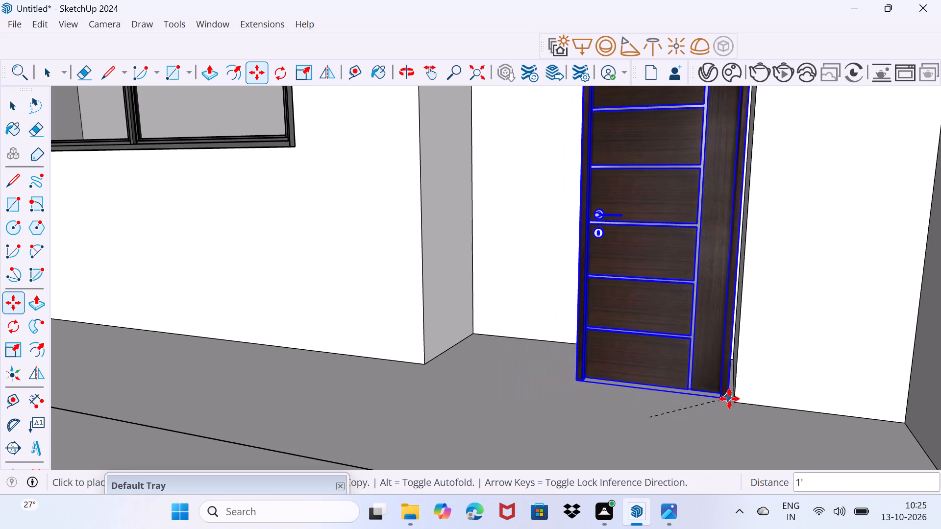
{"action": "left_click", "coordinate": [732, 399]}
Scale the middle-floor door's width along the red axis by about 2.23 to span its opening.
{"action": "middle_click_drag", "start_coordinate": [645, 418], "coordinate": [707, 428]}
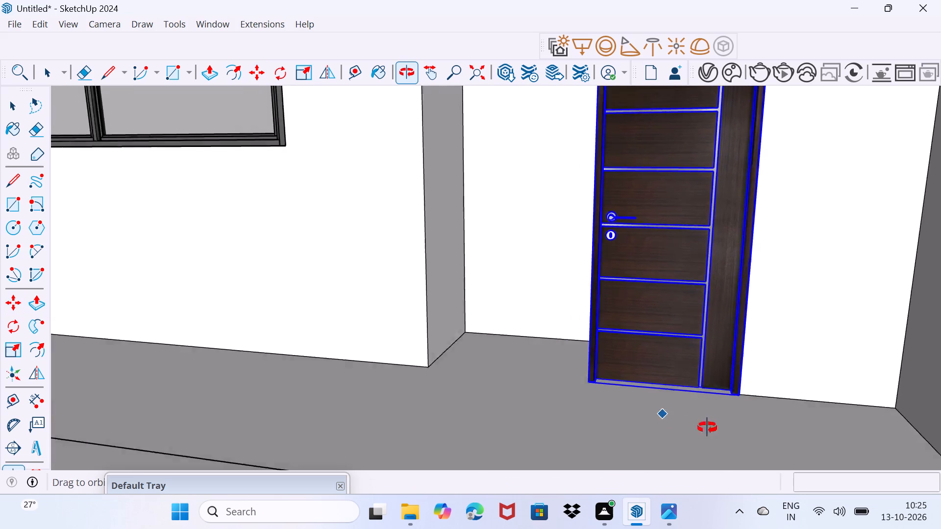
{"action": "middle_click_drag", "start_coordinate": [707, 428], "coordinate": [842, 424]}
{"action": "key", "text": "s"}
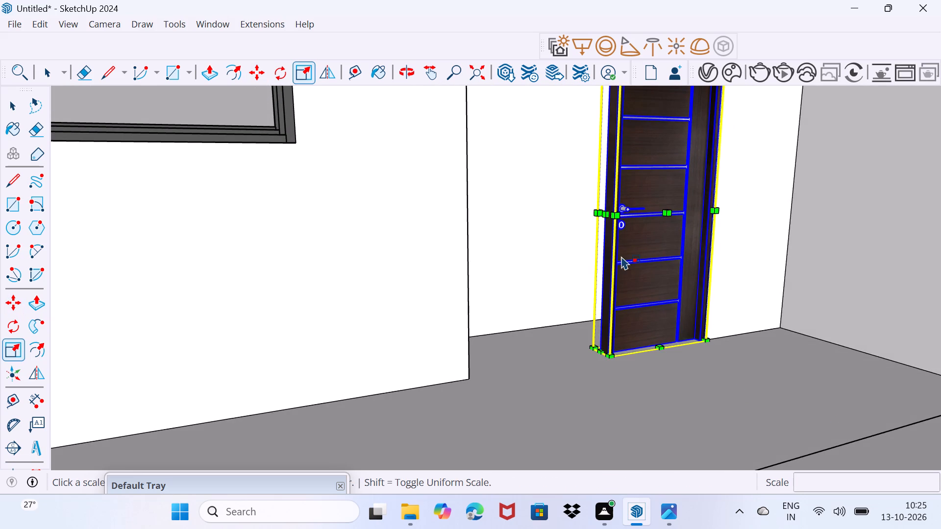
{"action": "scroll", "coordinate": [590, 221], "scroll_direction": "up", "scroll_amount": 5}
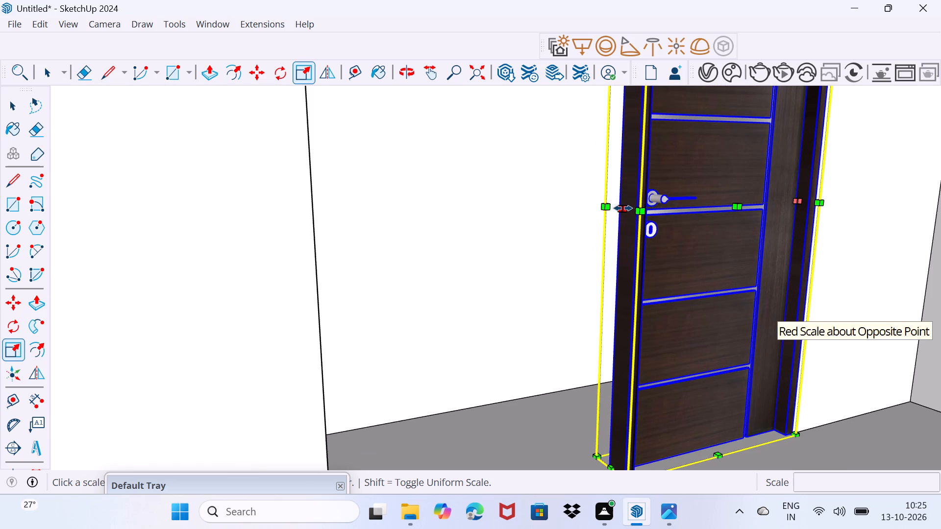
{"action": "left_click", "coordinate": [623, 208]}
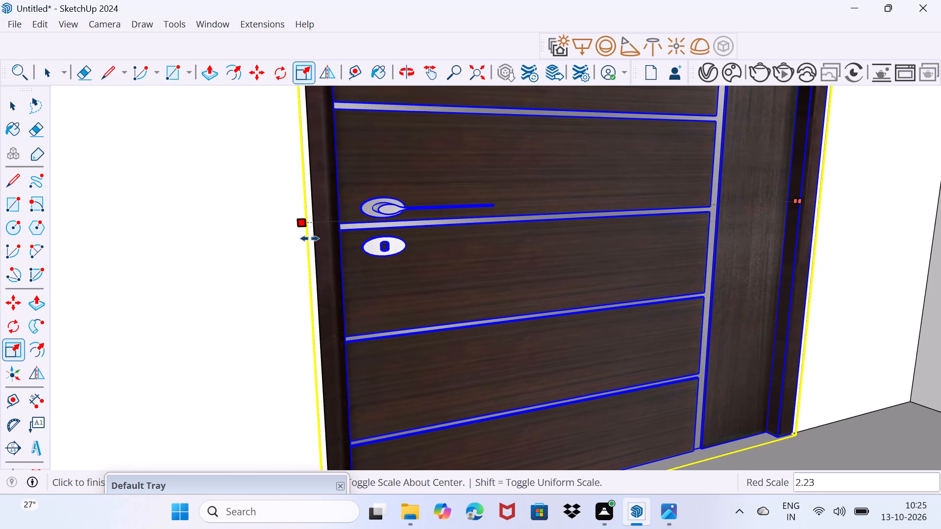
{"action": "left_click", "coordinate": [312, 238]}
Scale the door's height along the blue axis by about 2.03, up to the top edge of its opening.
{"action": "scroll", "coordinate": [337, 235], "scroll_direction": "down", "scroll_amount": 11}
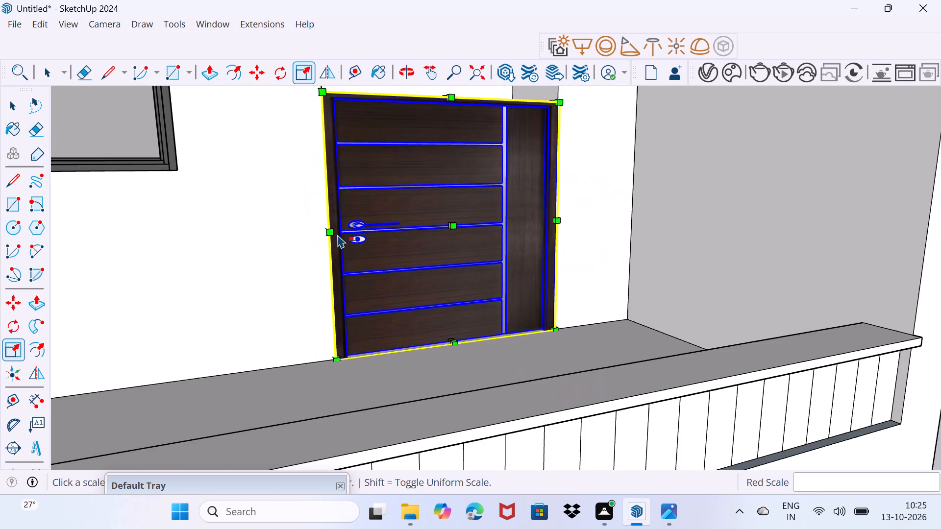
{"action": "scroll", "coordinate": [338, 235], "scroll_direction": "down", "scroll_amount": 3}
{"action": "middle_click_drag", "start_coordinate": [338, 235], "coordinate": [336, 313], "text": "shift"}
{"action": "scroll", "coordinate": [338, 235], "scroll_direction": "down", "scroll_amount": 1, "text": "shift"}
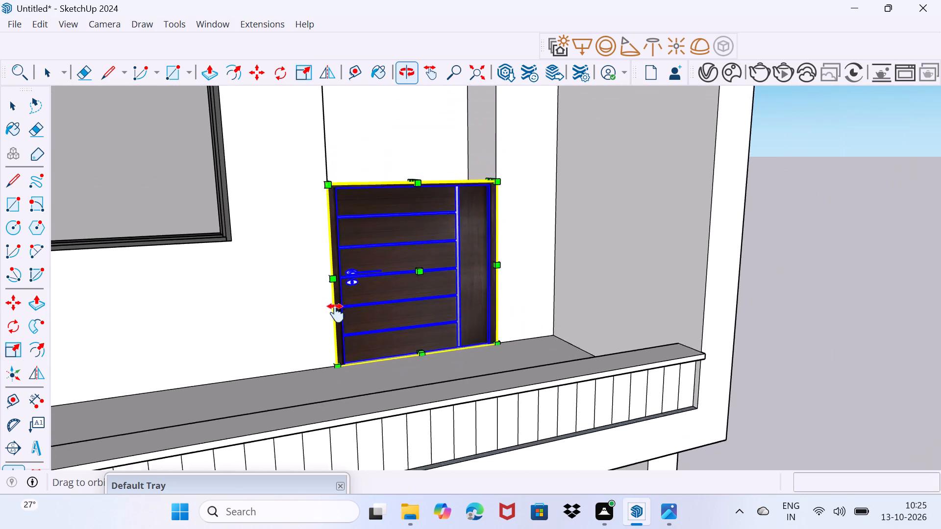
{"action": "middle_click_drag", "start_coordinate": [336, 313], "coordinate": [314, 467], "text": "shift"}
{"action": "scroll", "coordinate": [396, 339], "scroll_direction": "up", "scroll_amount": 4}
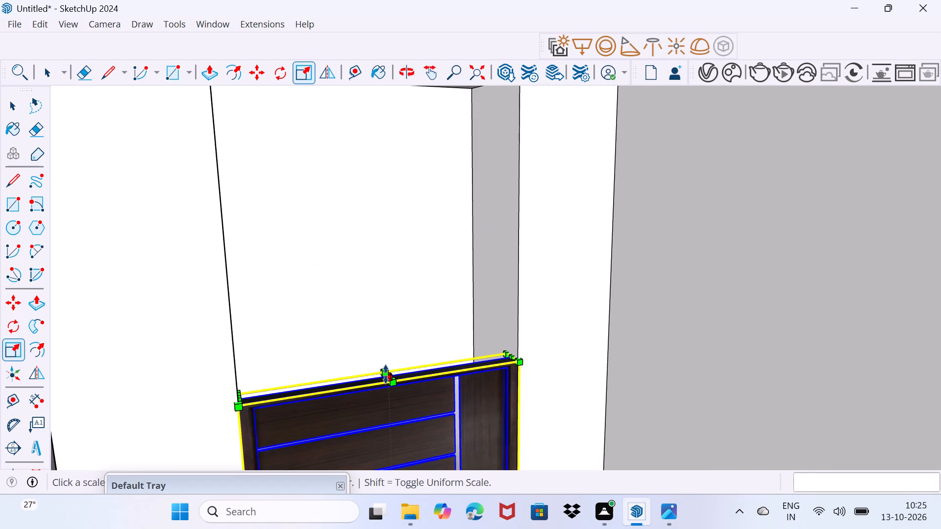
{"action": "left_click", "coordinate": [386, 376]}
{"action": "scroll", "coordinate": [396, 187], "scroll_direction": "down", "scroll_amount": 8}
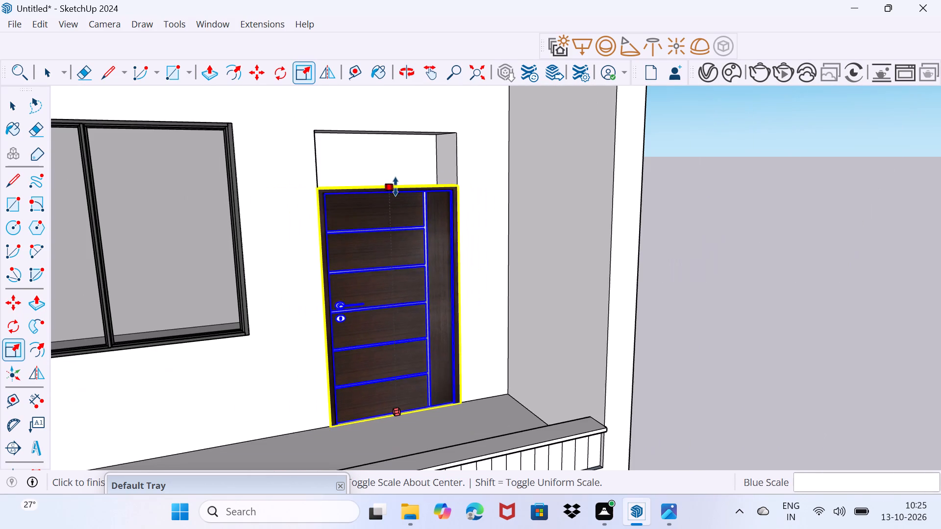
{"action": "left_click", "coordinate": [401, 129]}
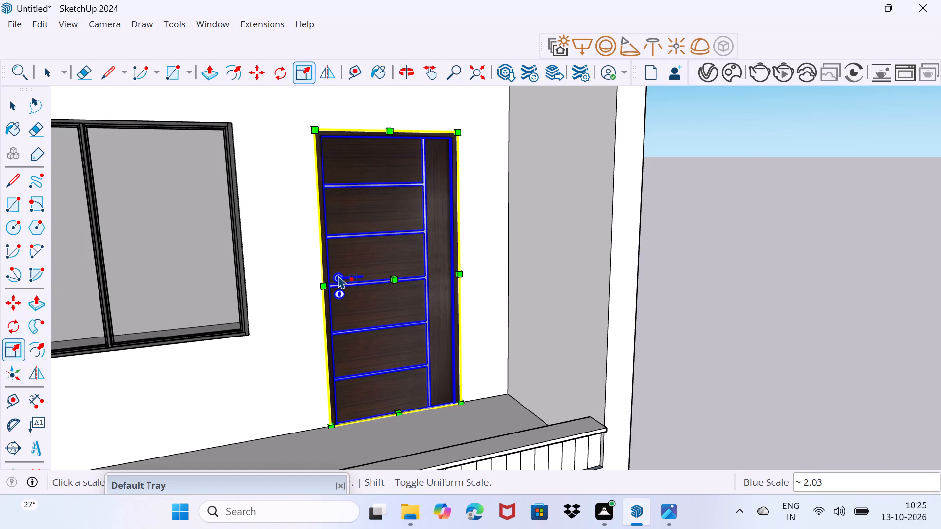
Copy the fitted door about 24' 9" to the top-floor balcony opening in the wing with vertical fins, snapping to its lower corner.
{"action": "scroll", "coordinate": [354, 298], "scroll_direction": "down", "scroll_amount": 4}
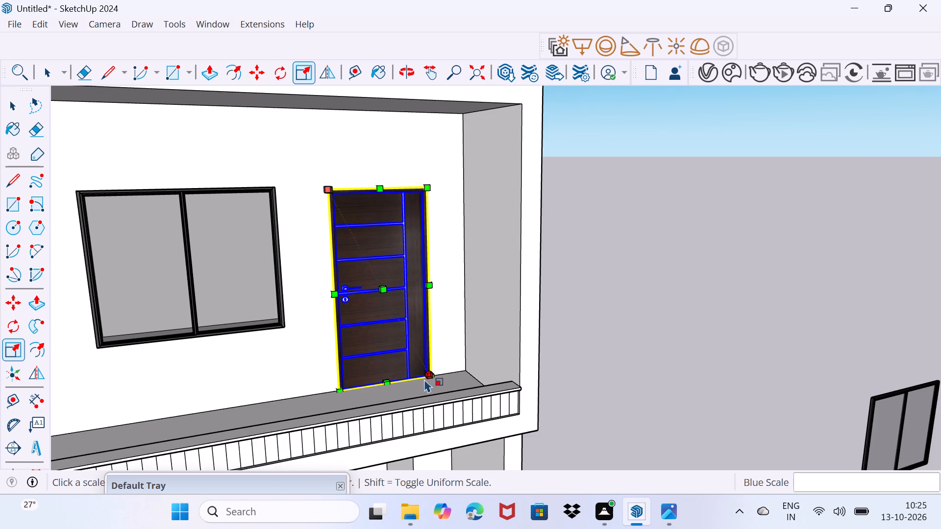
{"action": "key", "text": "m"}
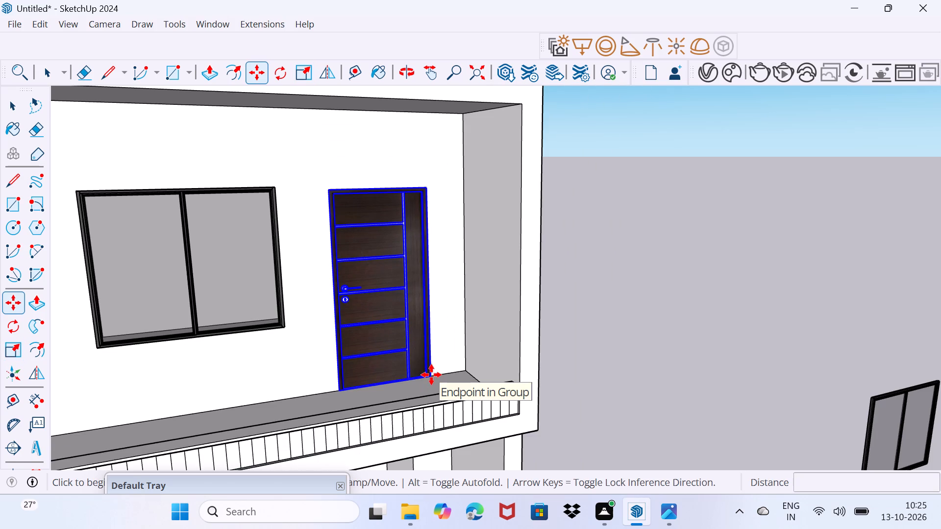
{"action": "left_click", "coordinate": [430, 375]}
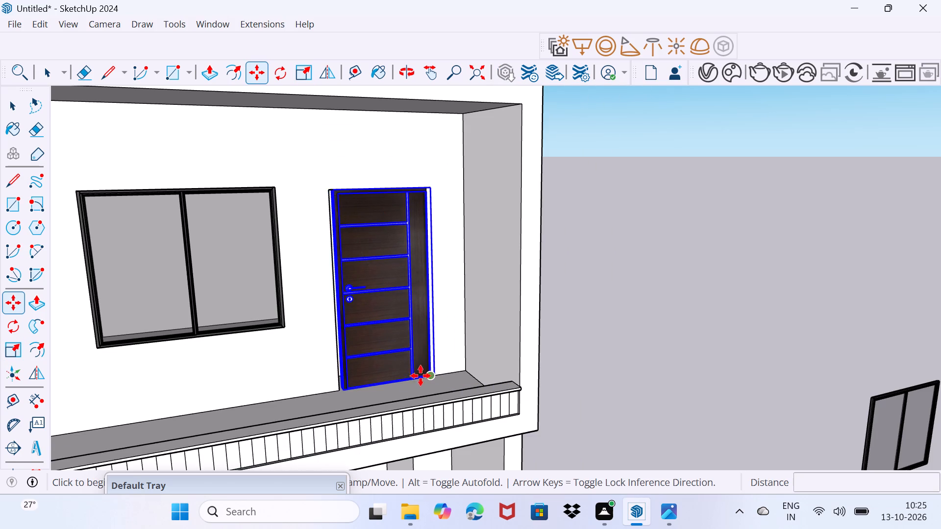
{"action": "scroll", "coordinate": [285, 384], "scroll_direction": "down", "scroll_amount": 5}
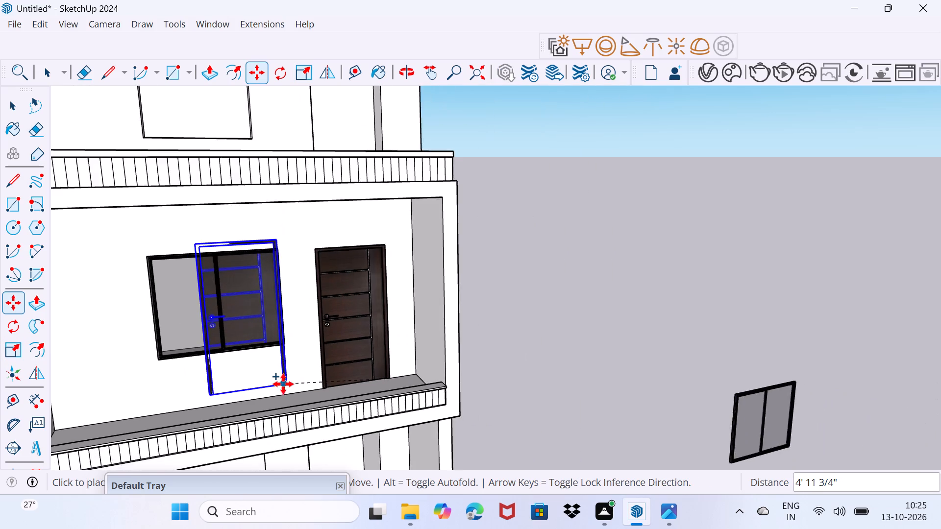
{"action": "scroll", "coordinate": [283, 384], "scroll_direction": "down", "scroll_amount": 12}
{"action": "scroll", "coordinate": [100, 328], "scroll_direction": "up", "scroll_amount": 2}
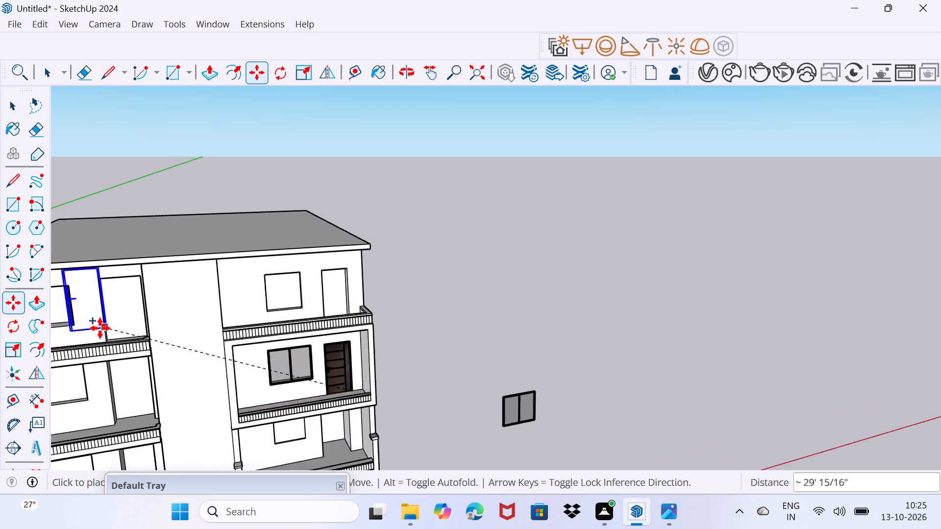
{"action": "scroll", "coordinate": [100, 328], "scroll_direction": "up", "scroll_amount": 12}
{"action": "middle_click_drag", "start_coordinate": [100, 335], "coordinate": [140, 363]}
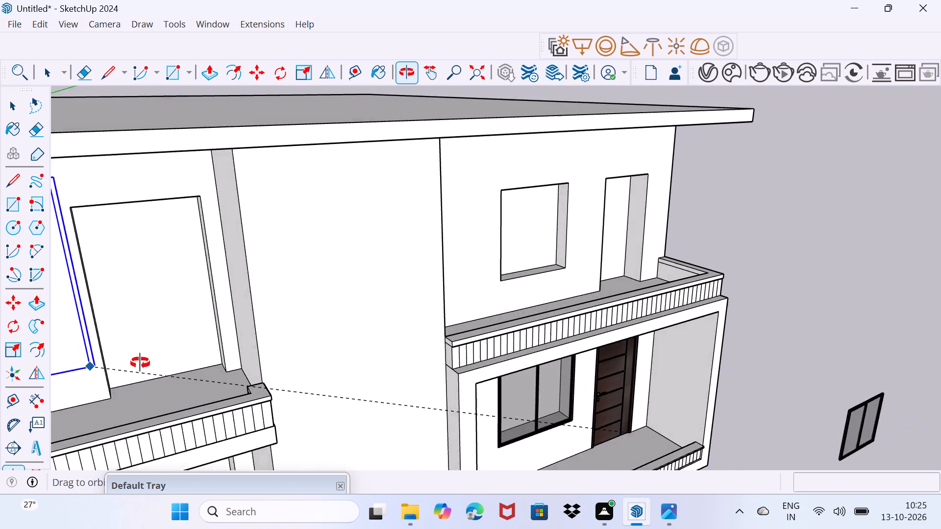
{"action": "middle_click_drag", "start_coordinate": [140, 363], "coordinate": [174, 361]}
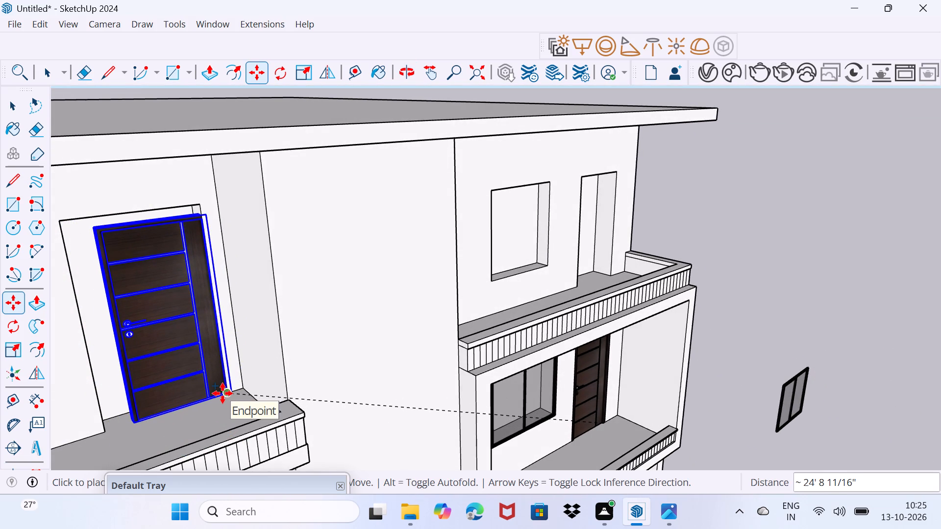
{"action": "left_click", "coordinate": [223, 393]}
Copy that door about 22' 11" across to the top-floor balcony opening in the other wing, snapping to its lower corner.
{"action": "left_click", "coordinate": [223, 393]}
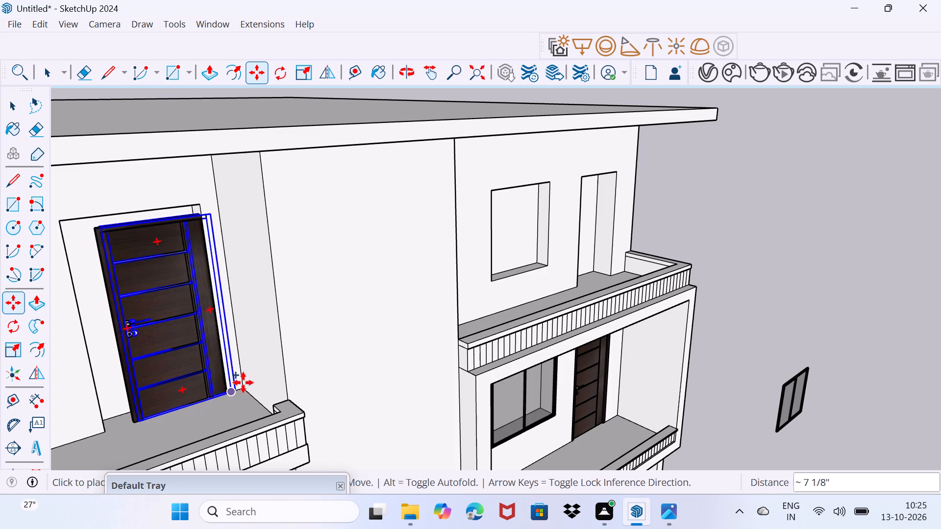
{"action": "scroll", "coordinate": [404, 356], "scroll_direction": "down", "scroll_amount": 3}
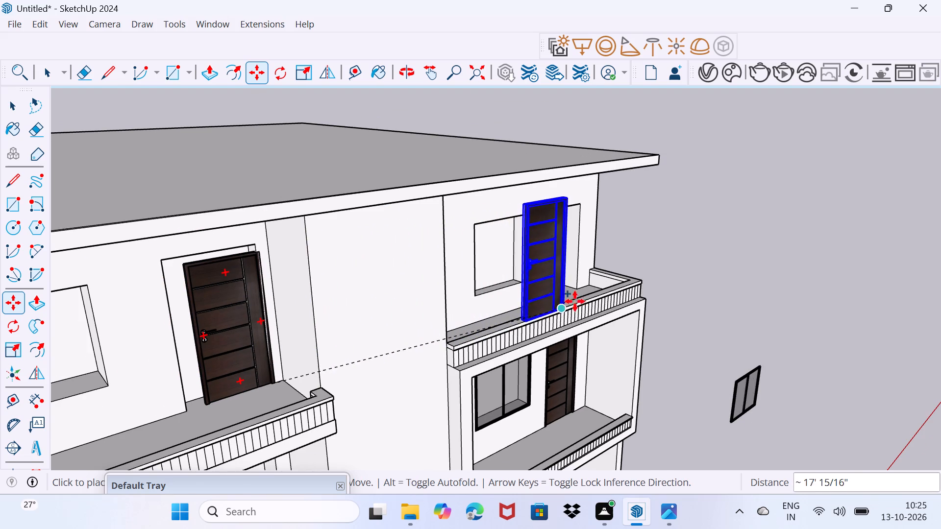
{"action": "scroll", "coordinate": [577, 299], "scroll_direction": "up", "scroll_amount": 6}
{"action": "middle_click_drag", "start_coordinate": [577, 298], "coordinate": [413, 342]}
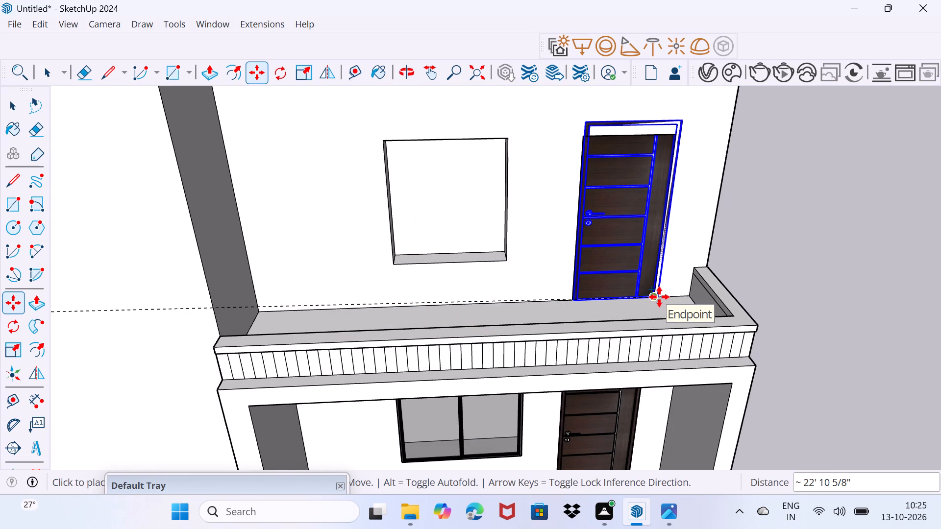
{"action": "left_click", "coordinate": [659, 297]}
Copy the top-floor door about 19' 5" down to the lowest balcony's door opening in the same wing.
{"action": "left_click", "coordinate": [659, 297]}
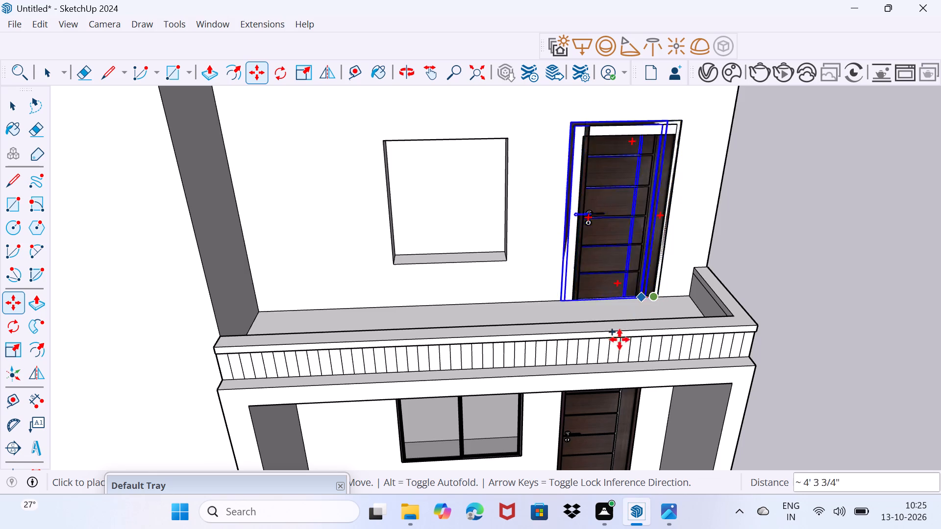
{"action": "scroll", "coordinate": [611, 355], "scroll_direction": "down", "scroll_amount": 15}
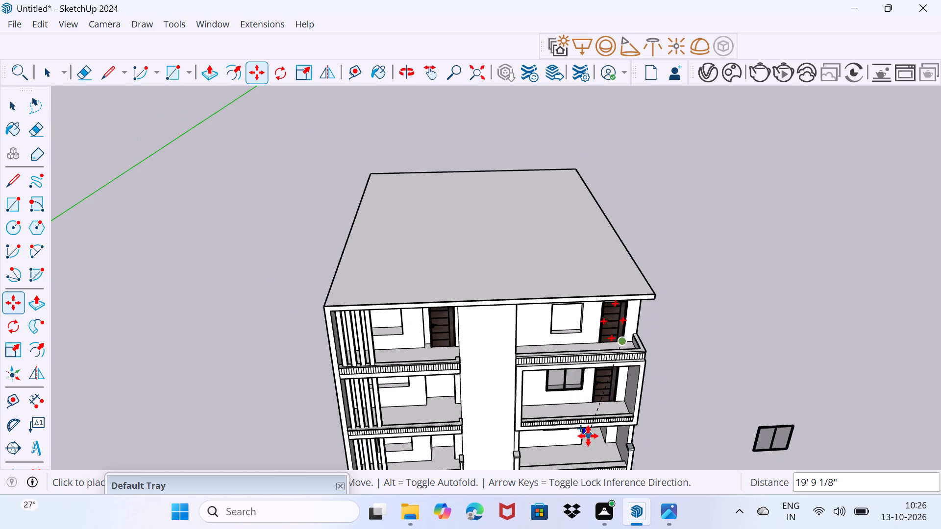
{"action": "middle_click_drag", "start_coordinate": [588, 436], "coordinate": [544, 241]}
{"action": "scroll", "coordinate": [544, 240], "scroll_direction": "up", "scroll_amount": 9}
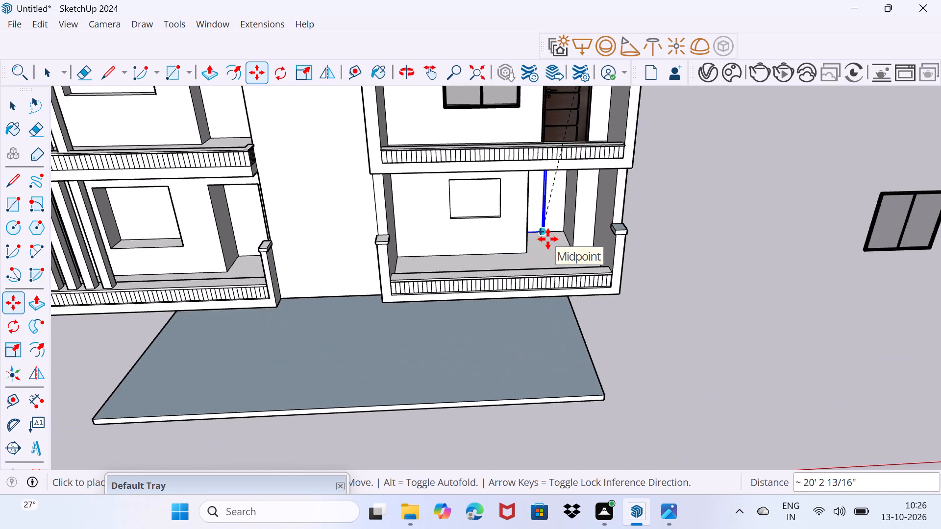
{"action": "scroll", "coordinate": [548, 239], "scroll_direction": "up", "scroll_amount": 5}
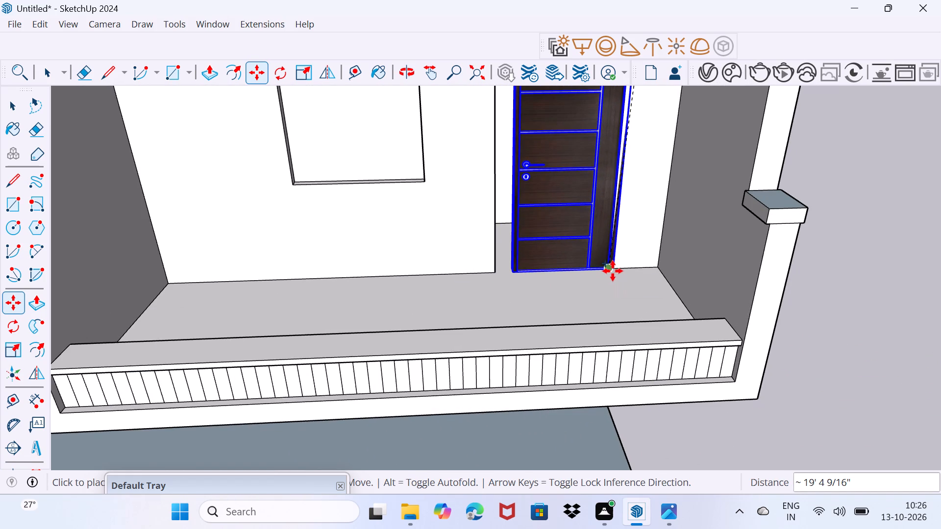
{"action": "left_click", "coordinate": [613, 270]}
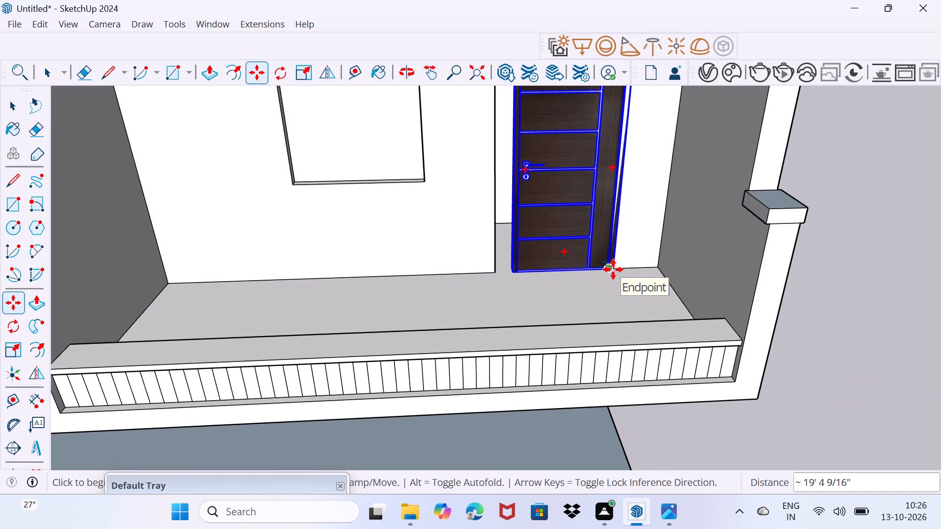
Copy the lowest-floor door across to the lowest balcony's door opening in the wing with vertical fins.
{"action": "left_click", "coordinate": [613, 269]}
{"action": "scroll", "coordinate": [438, 289], "scroll_direction": "down", "scroll_amount": 7}
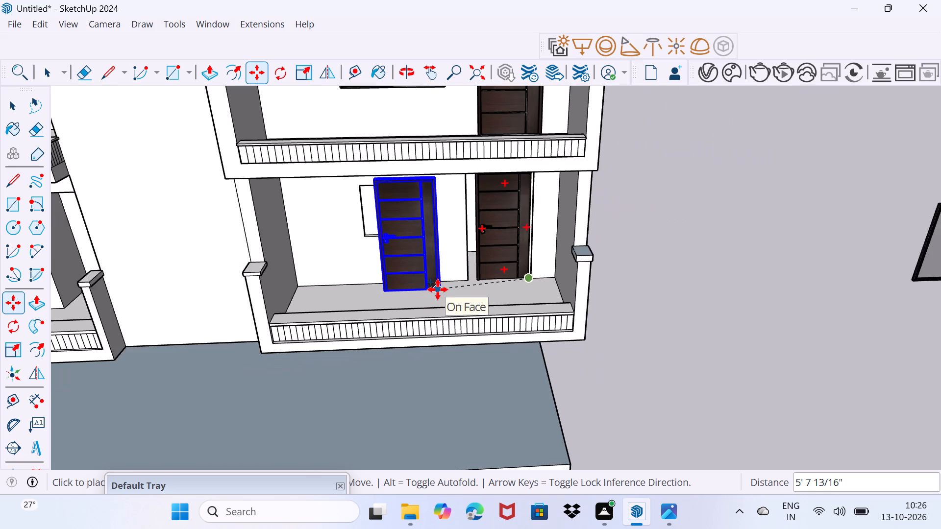
{"action": "scroll", "coordinate": [438, 289], "scroll_direction": "down", "scroll_amount": 2}
{"action": "scroll", "coordinate": [150, 307], "scroll_direction": "up", "scroll_amount": 8}
{"action": "middle_click_drag", "start_coordinate": [153, 307], "coordinate": [212, 303]}
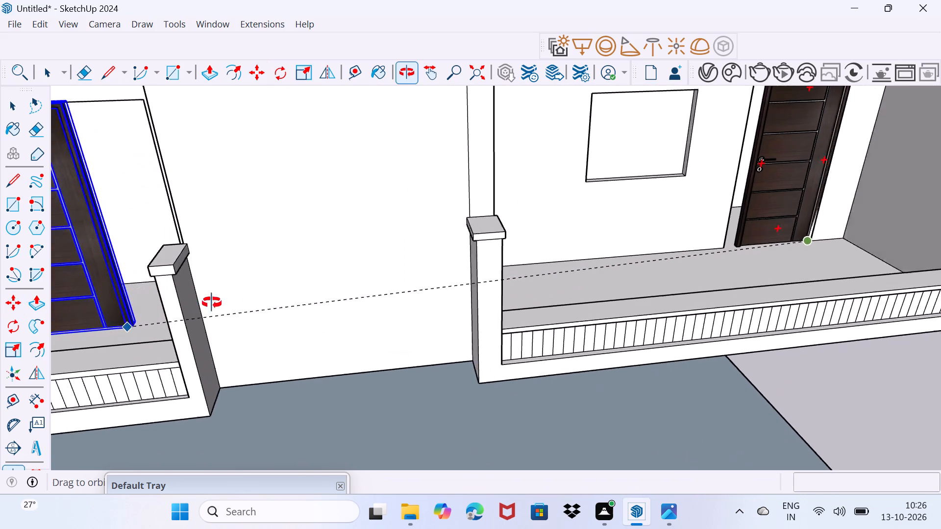
{"action": "middle_click_drag", "start_coordinate": [212, 303], "coordinate": [242, 297]}
{"action": "scroll", "coordinate": [210, 302], "scroll_direction": "down", "scroll_amount": 1}
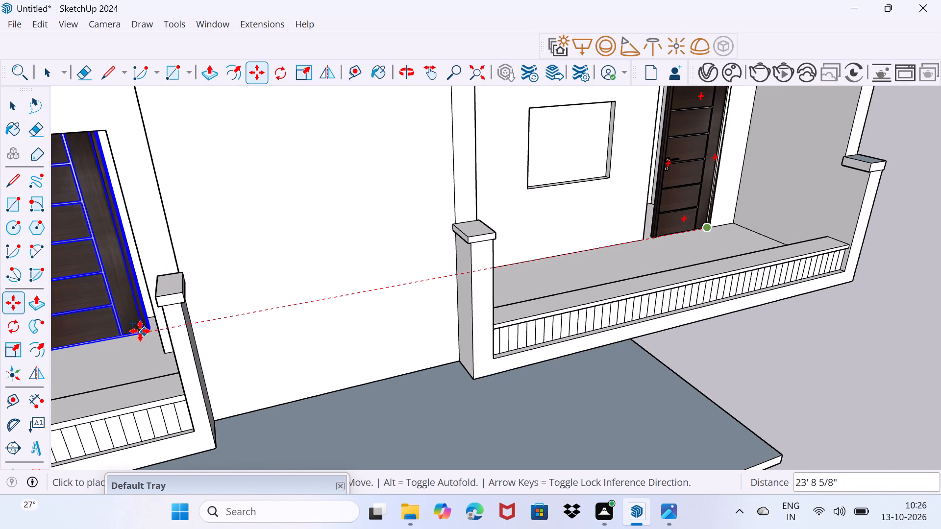
{"action": "middle_click_drag", "start_coordinate": [138, 340], "coordinate": [329, 318], "text": "shift"}
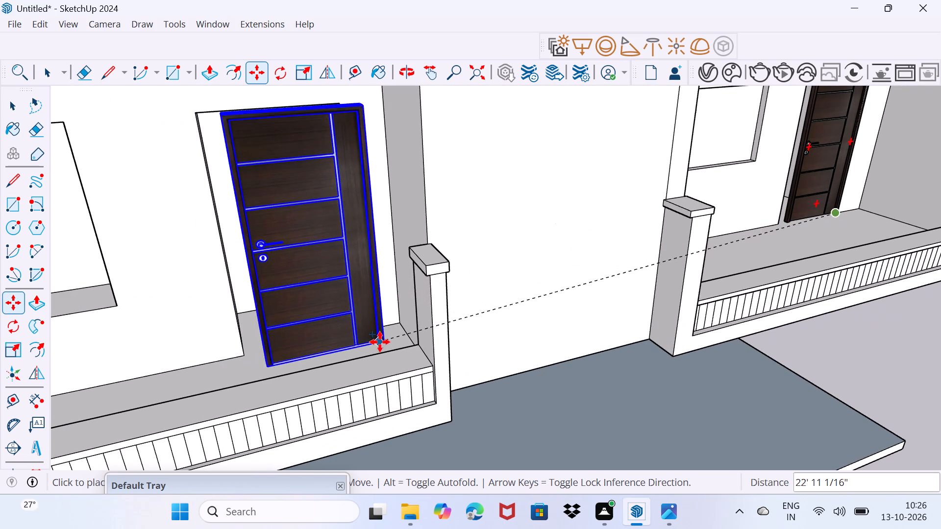
{"action": "left_click", "coordinate": [361, 334]}
Copy the lowest door in the finned wing about 9' 5" up to the middle-floor balcony opening, and clear the selection.
{"action": "scroll", "coordinate": [361, 333], "scroll_direction": "down", "scroll_amount": 3}
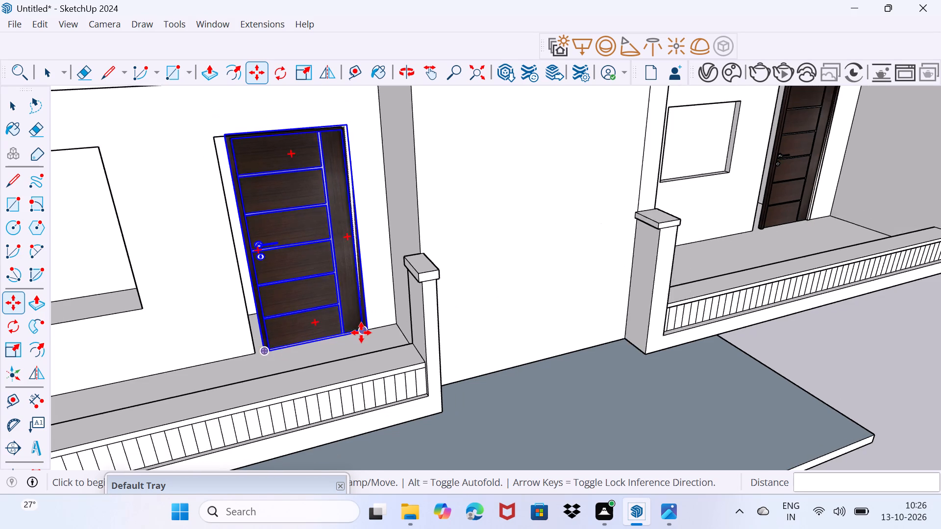
{"action": "scroll", "coordinate": [361, 333], "scroll_direction": "down", "scroll_amount": 14}
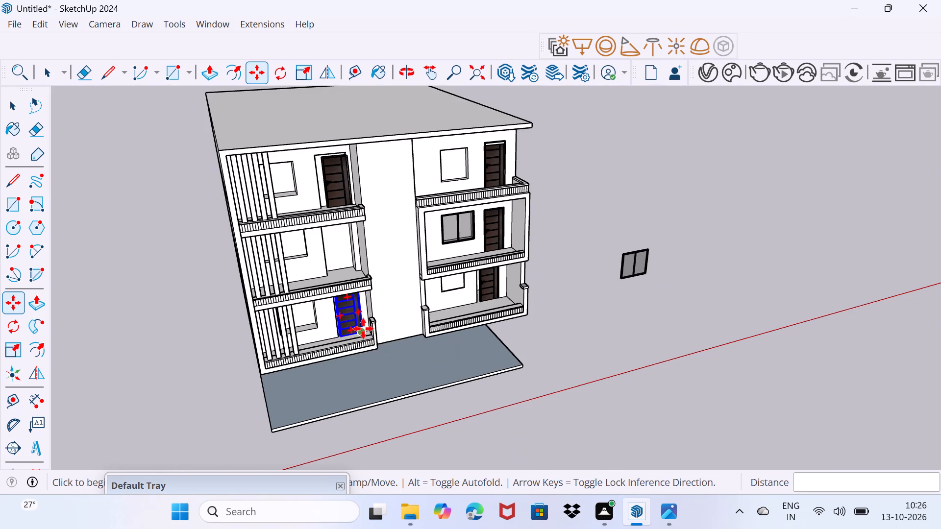
{"action": "left_click", "coordinate": [362, 333]}
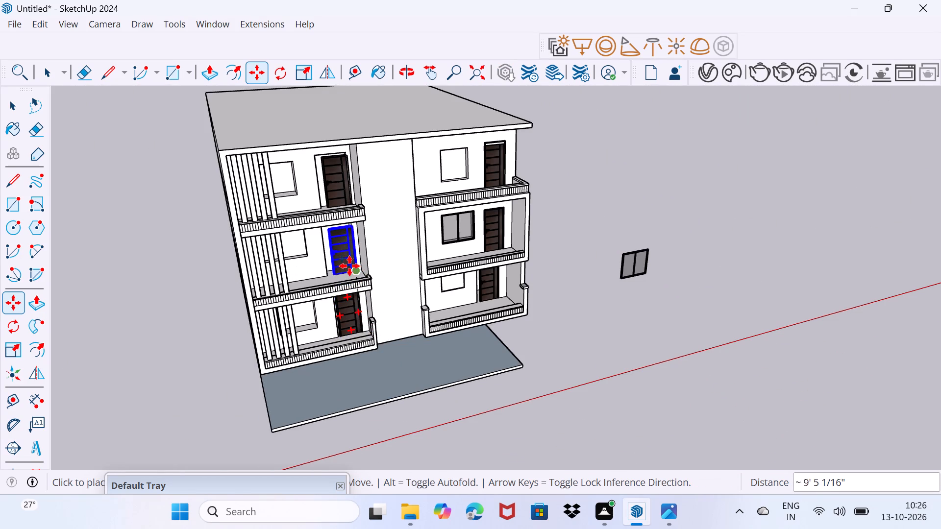
{"action": "scroll", "coordinate": [345, 266], "scroll_direction": "up", "scroll_amount": 7}
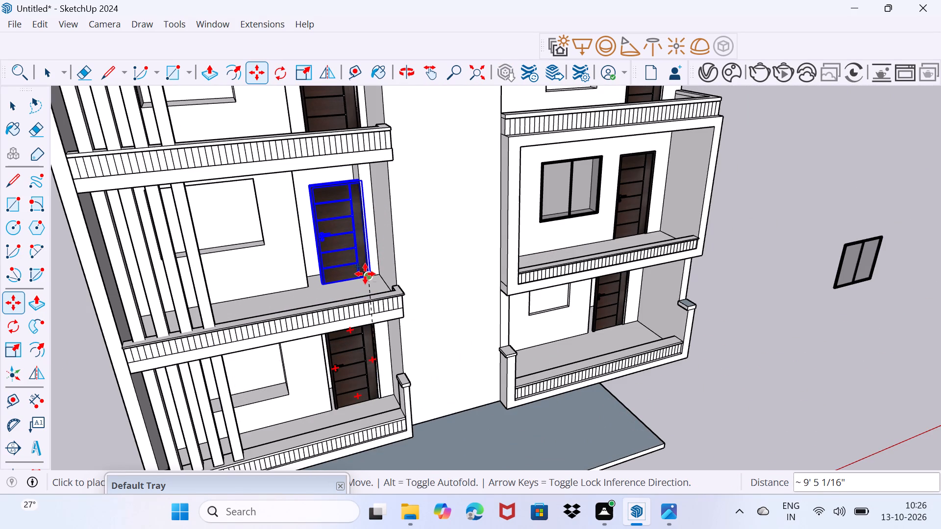
{"action": "left_click", "coordinate": [365, 274]}
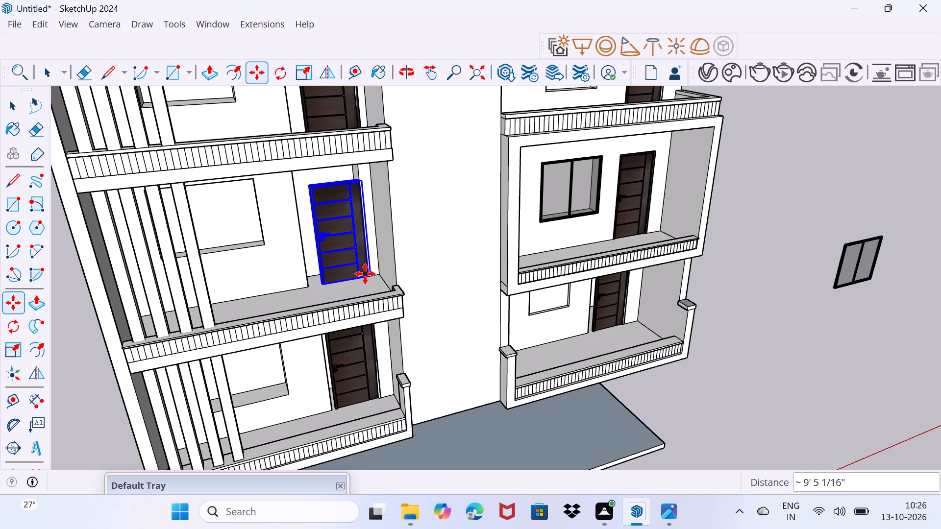
{"action": "key", "text": "space"}
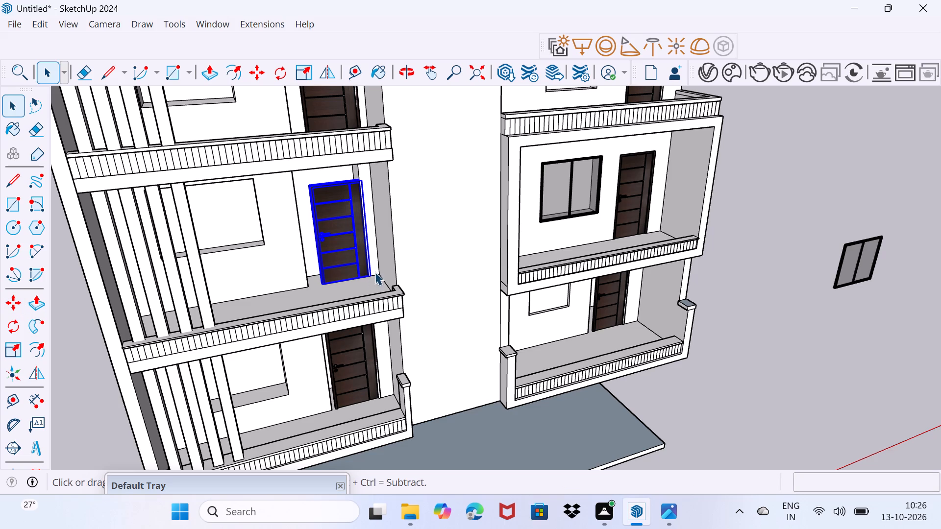
{"action": "left_click_drag", "start_coordinate": [463, 264], "coordinate": [469, 254]}
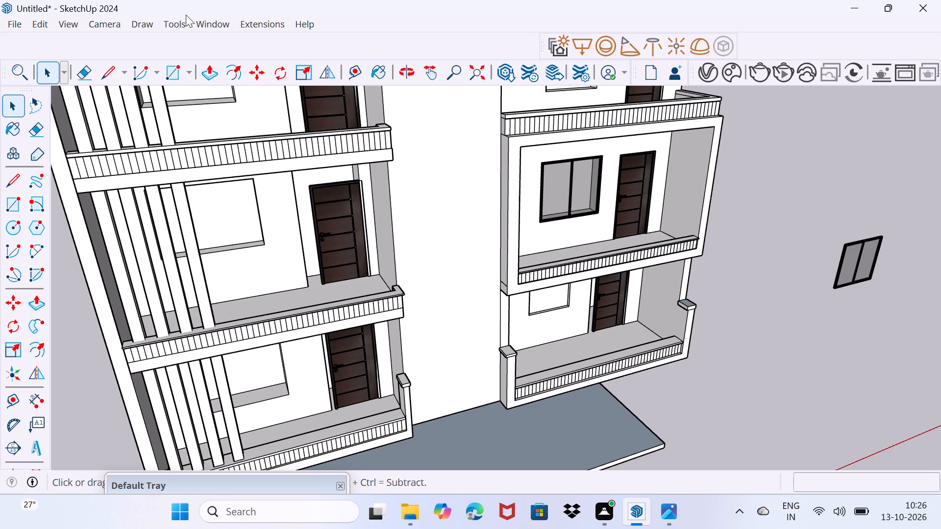
Open 3D Warehouse and look through the models in the DOORS collection.
{"action": "left_click", "coordinate": [194, 22]}
{"action": "left_click", "coordinate": [245, 134]}
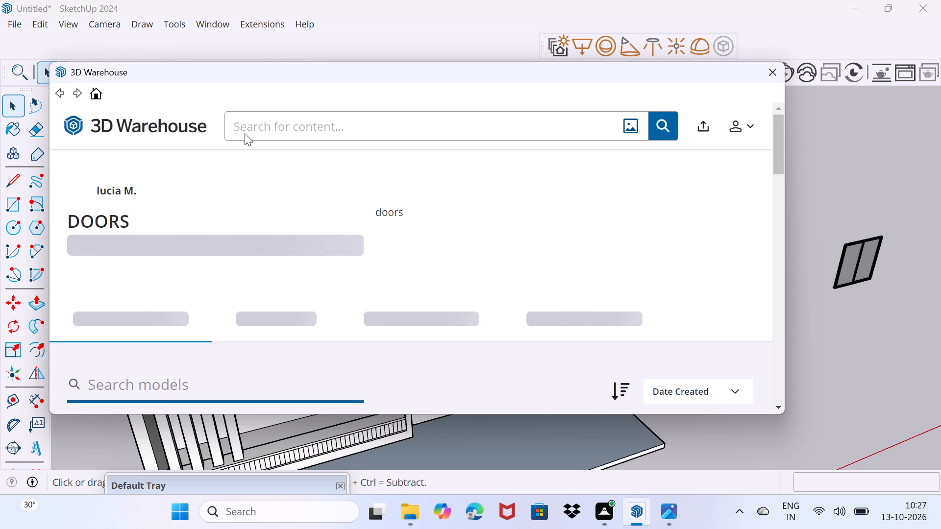
{"action": "scroll", "coordinate": [243, 133], "scroll_direction": "down", "scroll_amount": 7}
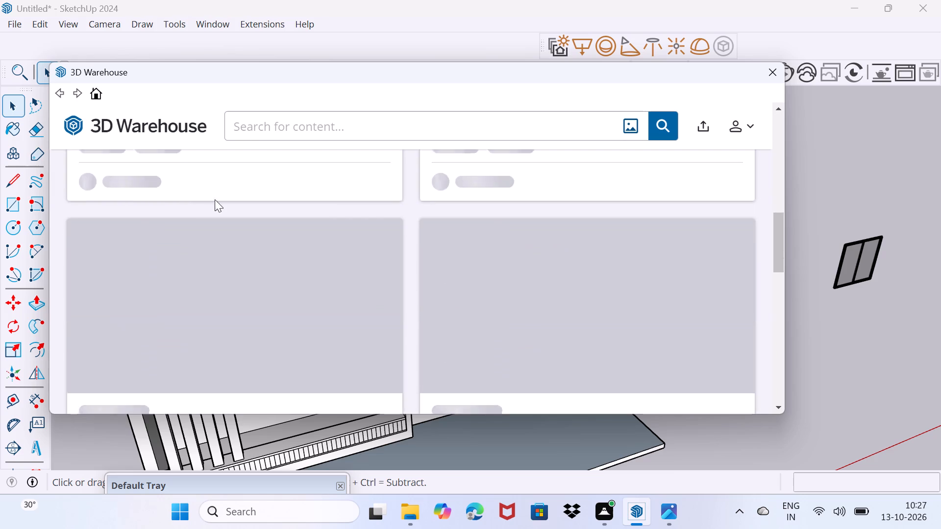
{"action": "scroll", "coordinate": [195, 317], "scroll_direction": "up", "scroll_amount": 11}
{"action": "scroll", "coordinate": [195, 316], "scroll_direction": "down", "scroll_amount": 16}
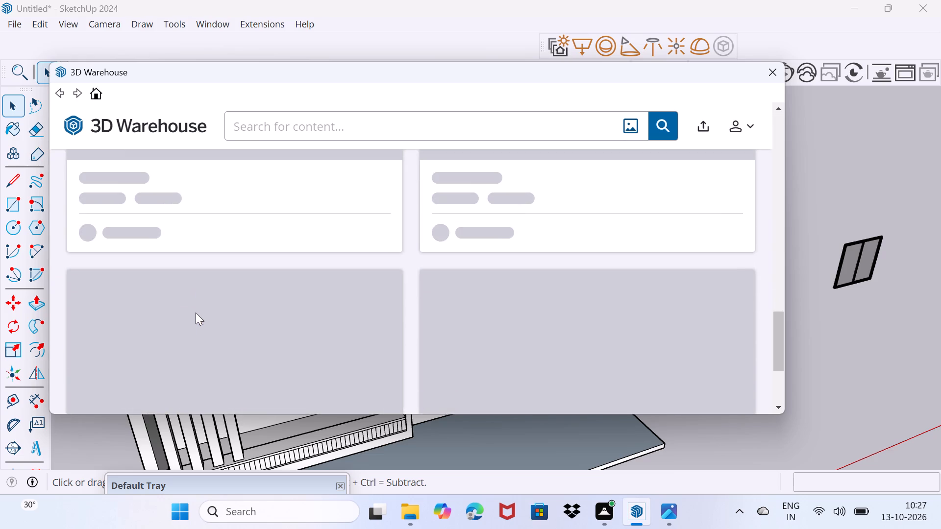
{"action": "scroll", "coordinate": [196, 313], "scroll_direction": "down", "scroll_amount": 15}
{"action": "scroll", "coordinate": [196, 313], "scroll_direction": "up", "scroll_amount": 6}
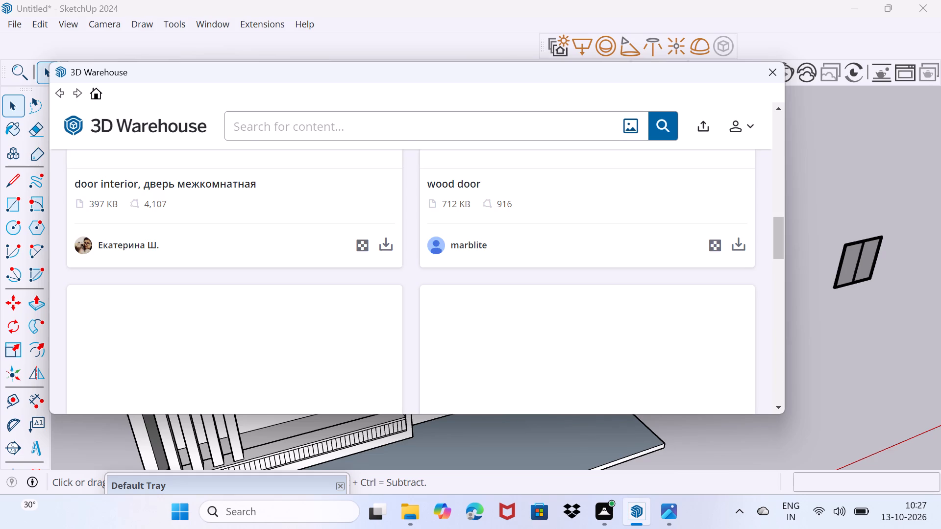
Start a new 3D Warehouse content search by entering "co" as the beginning of the search term.
{"action": "left_click", "coordinate": [355, 121]}
{"action": "type", "text": "cu"}
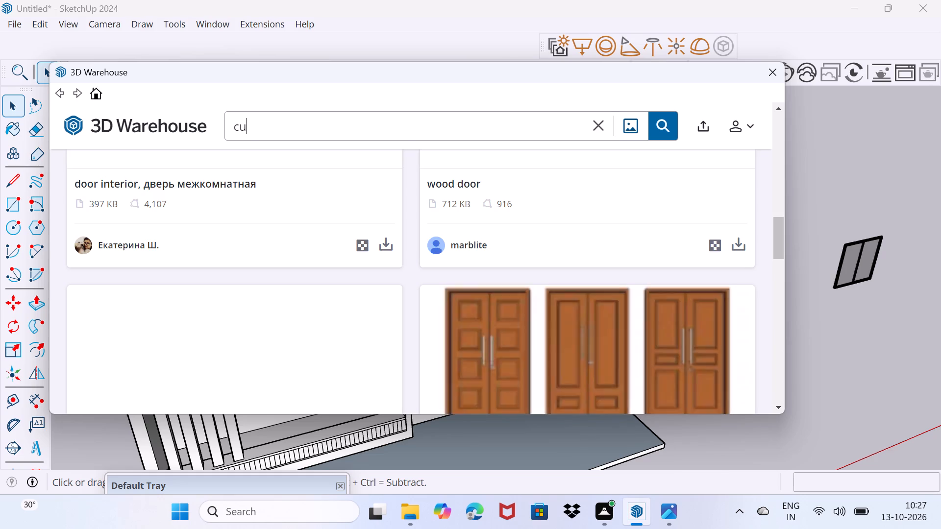
{"action": "scroll", "coordinate": [343, 153], "scroll_direction": "down", "scroll_amount": 5}
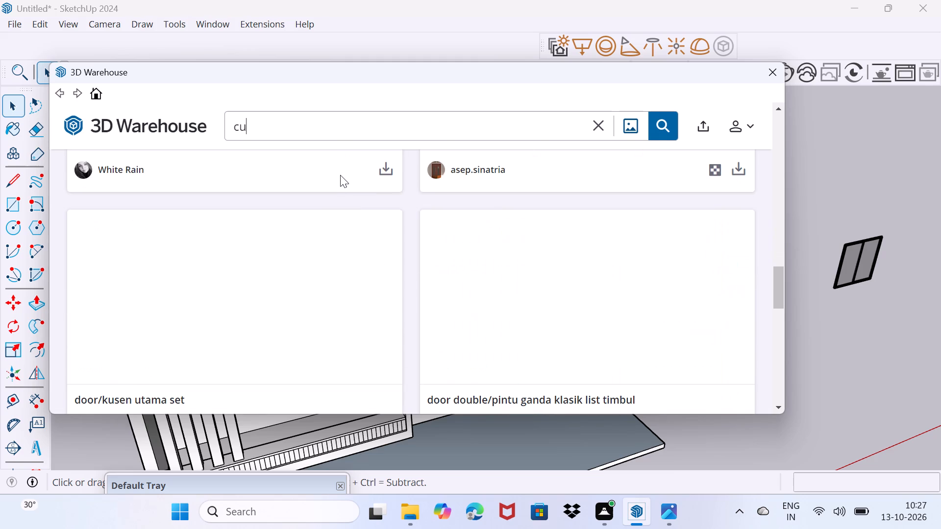
{"action": "scroll", "coordinate": [338, 178], "scroll_direction": "up", "scroll_amount": 3}
{"action": "left_click", "coordinate": [309, 121]}
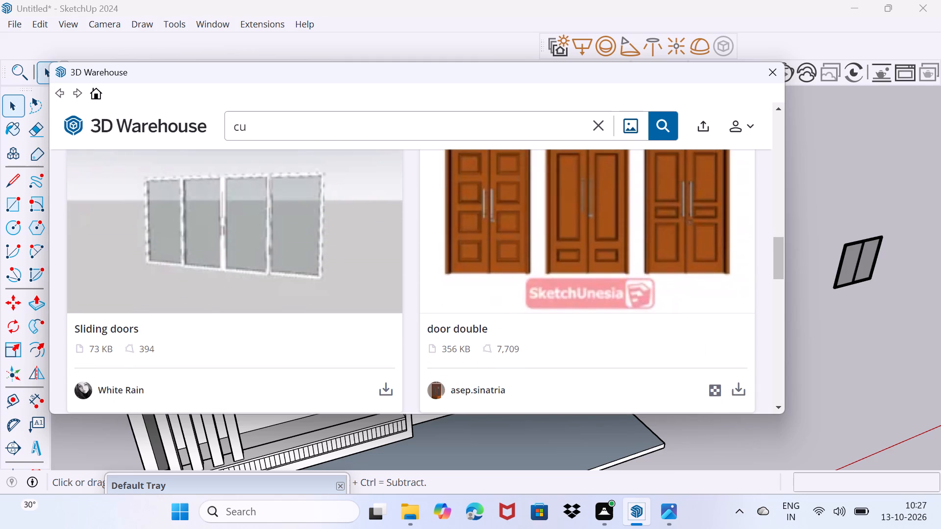
{"action": "key", "text": "BackSpace"}
{"action": "key", "text": "o"}
{"action": "left_click", "coordinate": [599, 512]}
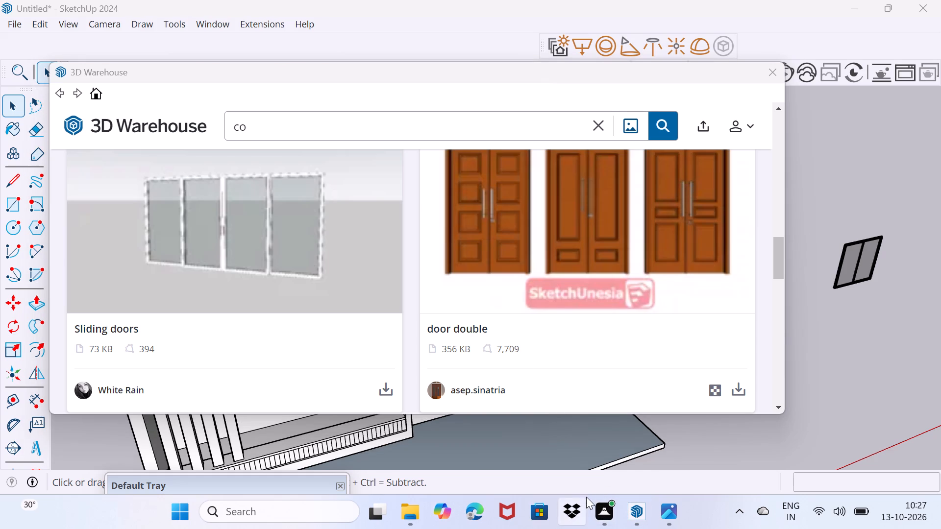